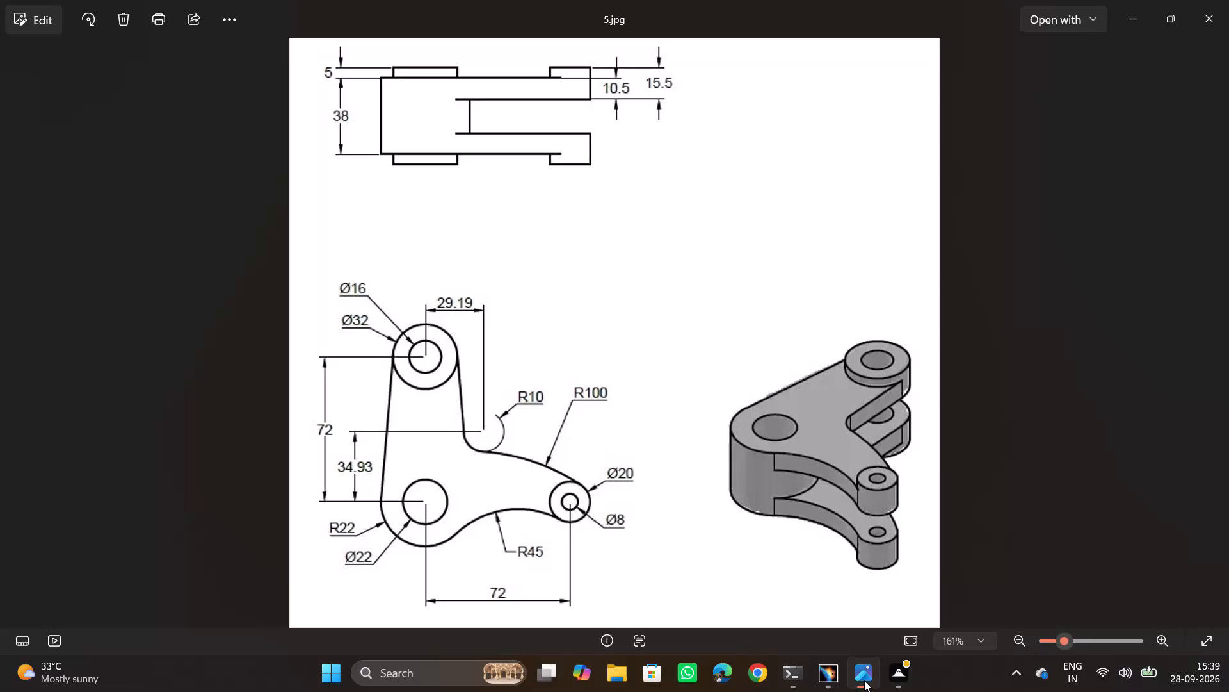
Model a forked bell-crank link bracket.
Switch to CATIA and start Part Design to add a new part to Product1.
{"action": "left_click", "coordinate": [831, 677]}
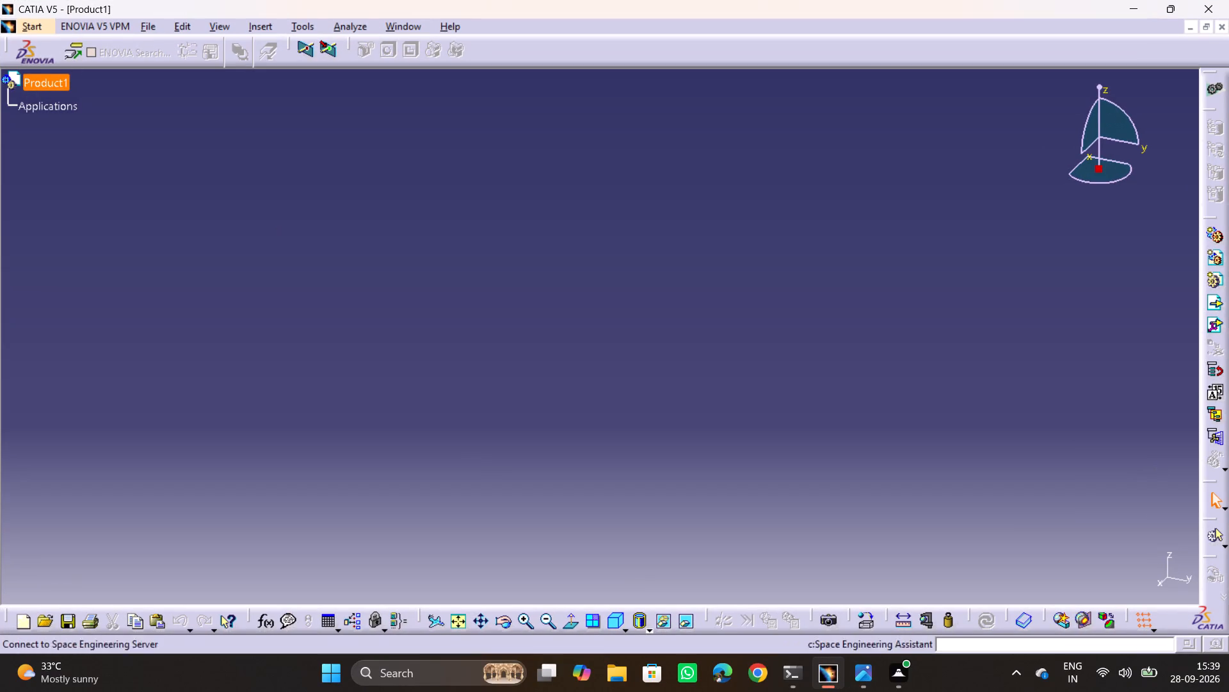
{"action": "left_click", "coordinate": [34, 31]}
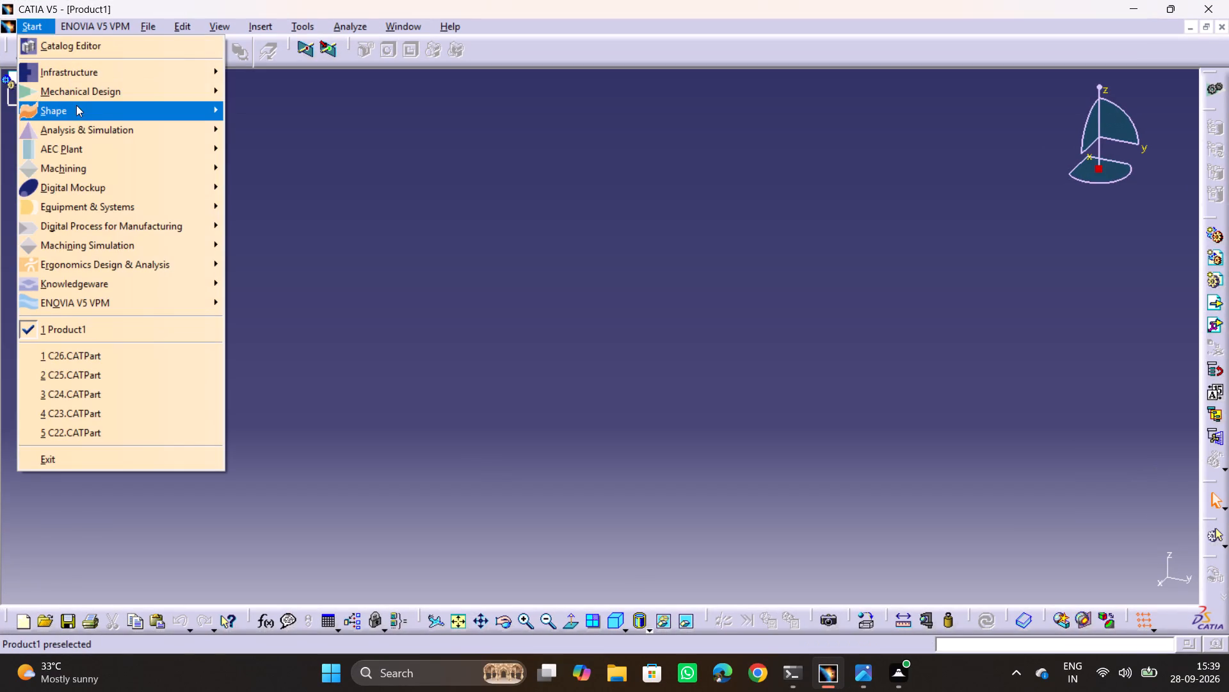
{"action": "left_click", "coordinate": [81, 95]}
{"action": "left_click", "coordinate": [342, 99]}
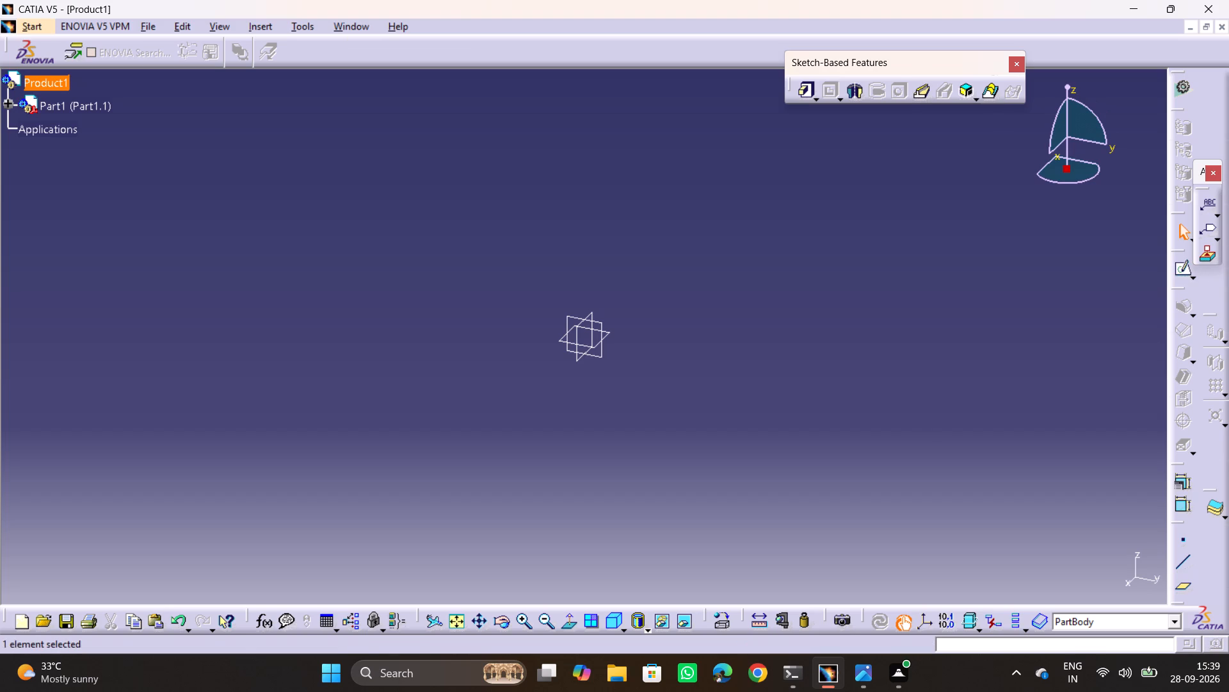
Open a new sketch on the yz plane.
{"action": "left_click", "coordinate": [602, 324]}
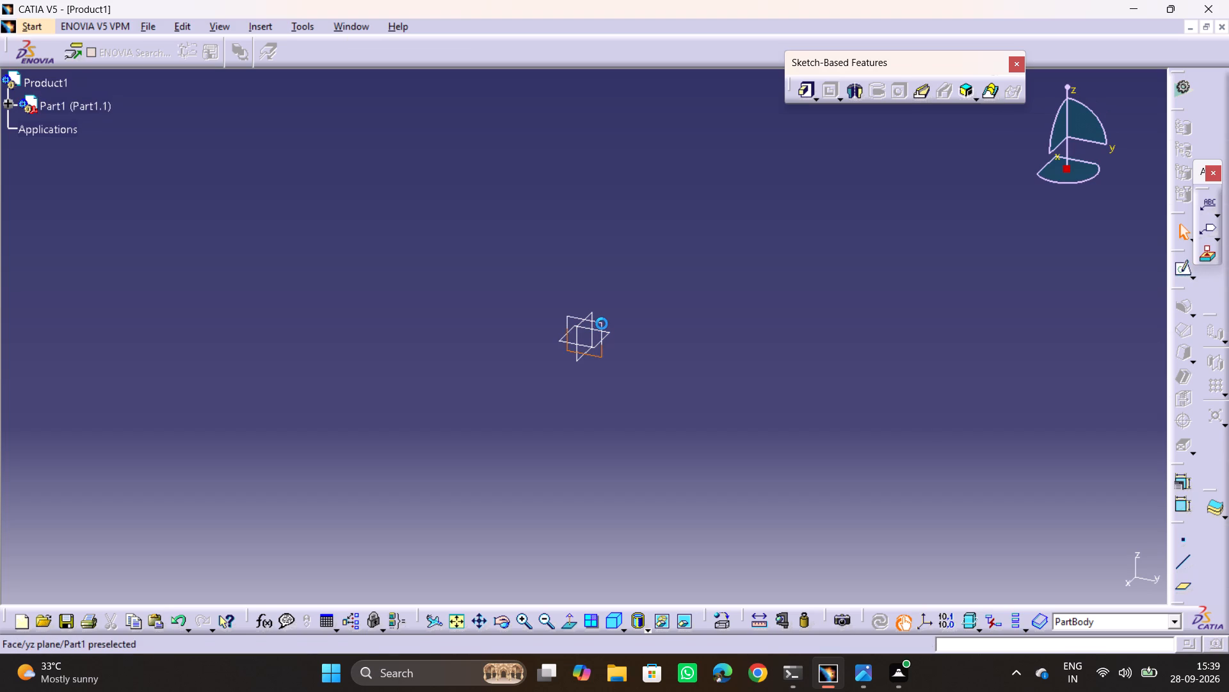
{"action": "left_click", "coordinate": [1184, 271]}
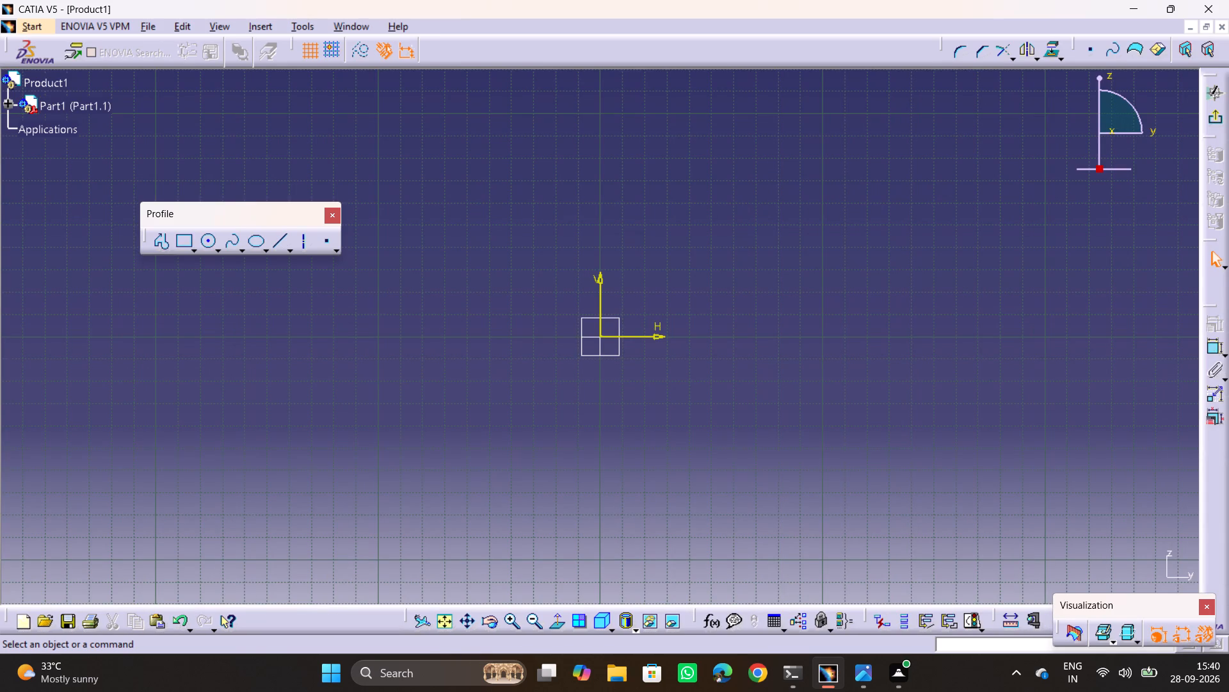
Sketch a circle about 59.5 mm in diameter centred on the sketch origin.
{"action": "middle_click_drag", "start_coordinate": [691, 349], "coordinate": [734, 288], "text": "ctrl"}
{"action": "key", "text": "alt+Tab"}
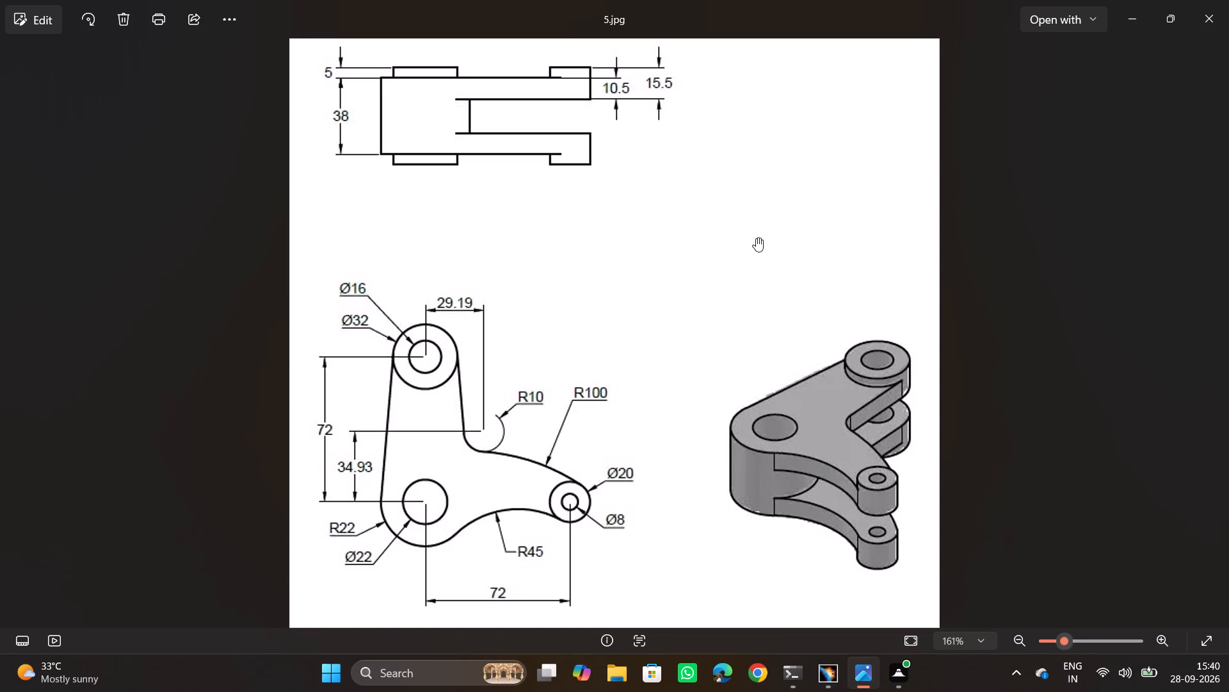
{"action": "key", "text": "alt+Tab"}
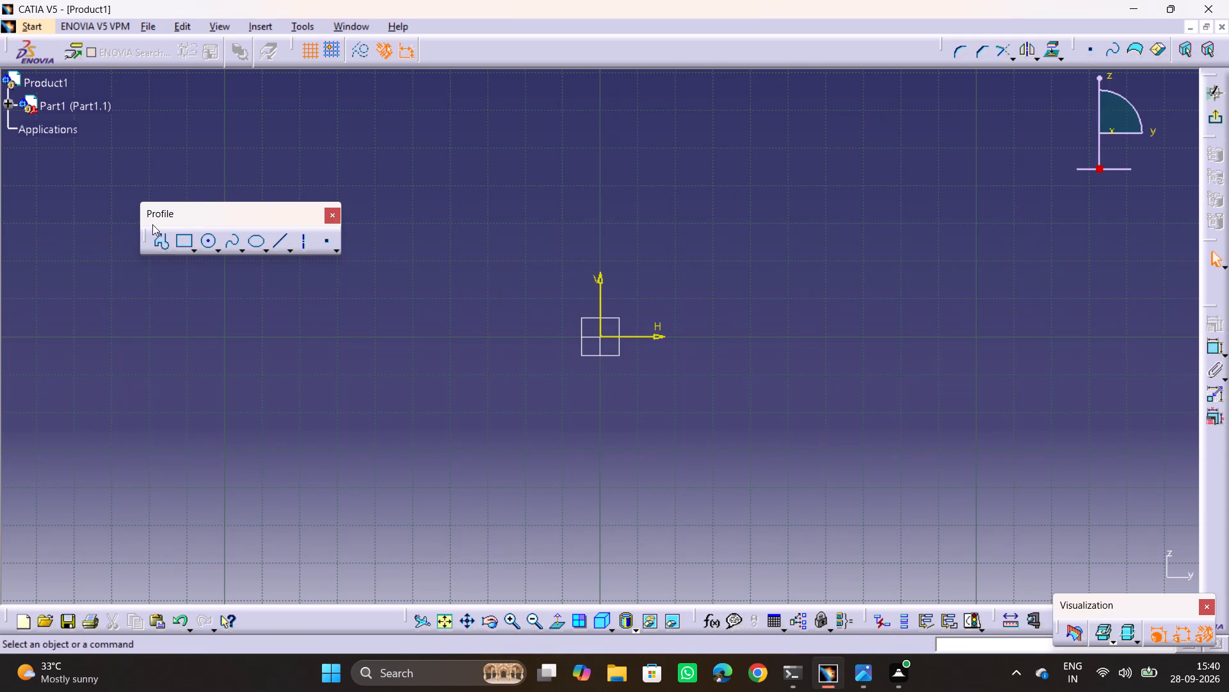
{"action": "left_click", "coordinate": [209, 245]}
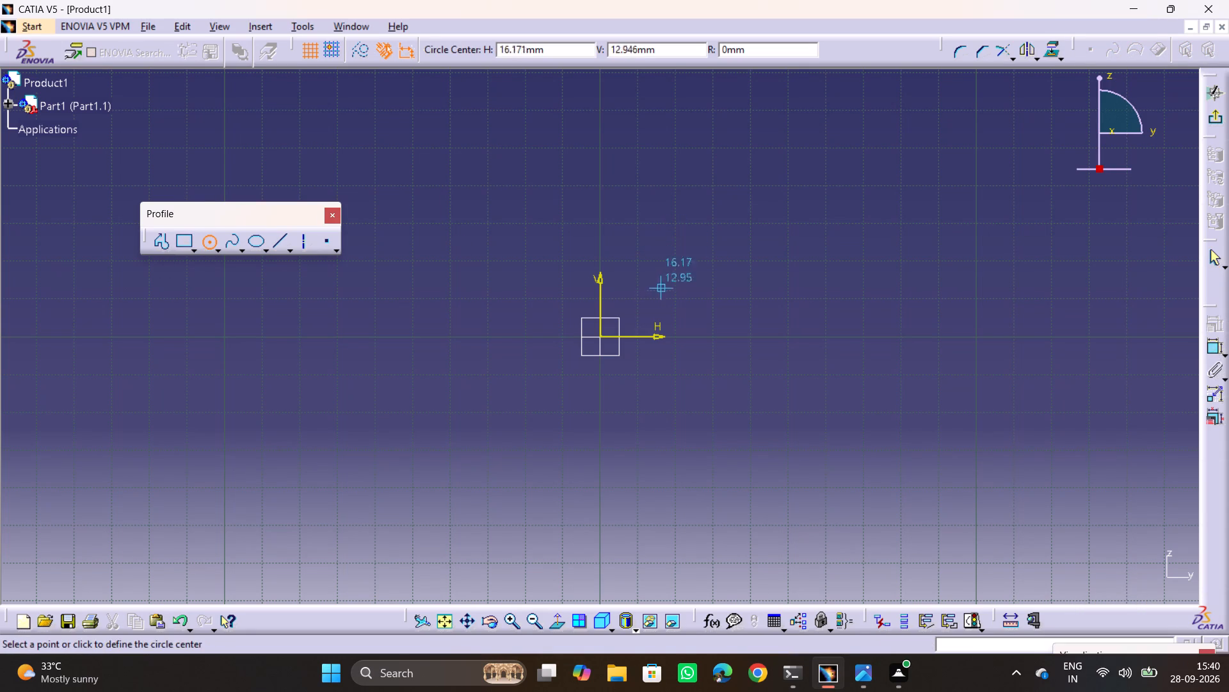
{"action": "left_click", "coordinate": [603, 337]}
{"action": "left_click", "coordinate": [521, 256]}
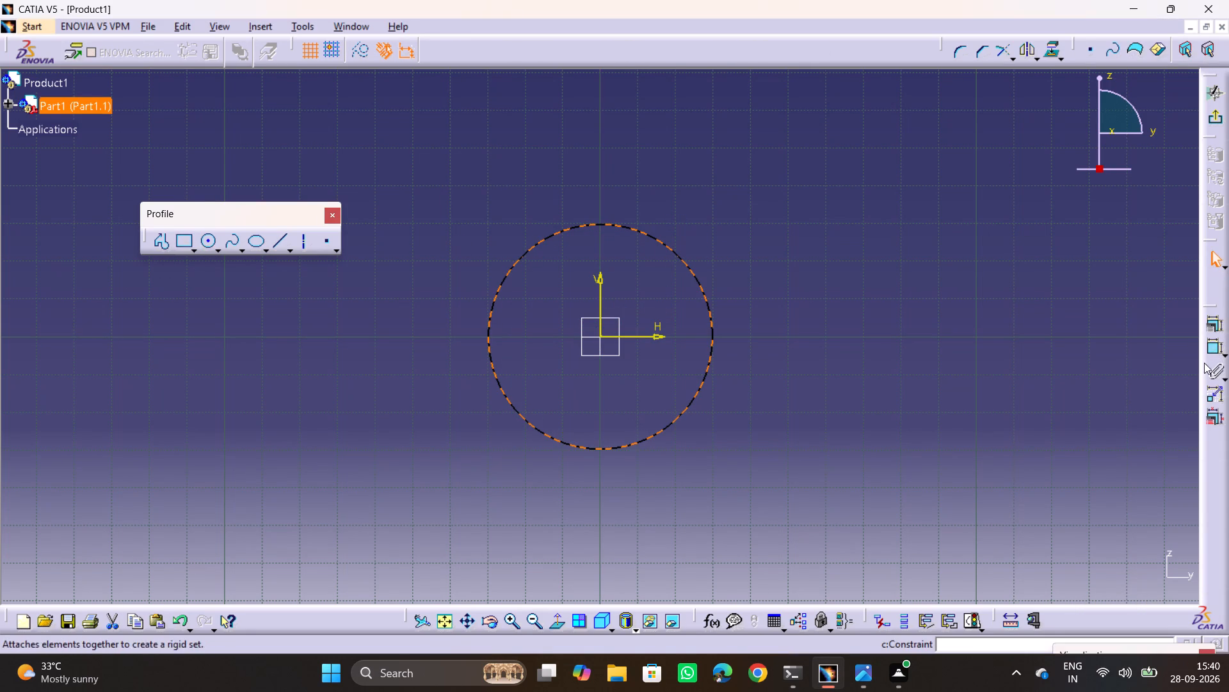
Dimension the circle's diameter and set it to 44 mm, twice the R22 given in the reference drawing.
{"action": "left_click", "coordinate": [1209, 351]}
{"action": "left_click", "coordinate": [780, 390]}
{"action": "key", "text": "alt+Tab"}
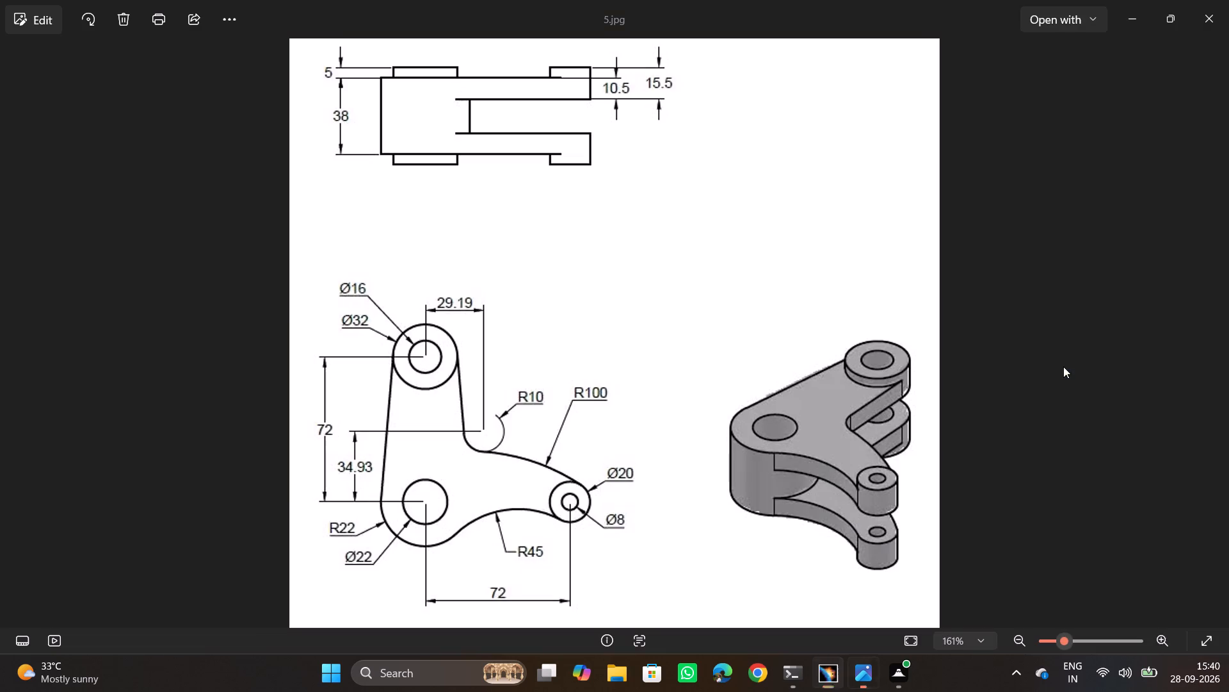
{"action": "key", "text": "alt+Tab"}
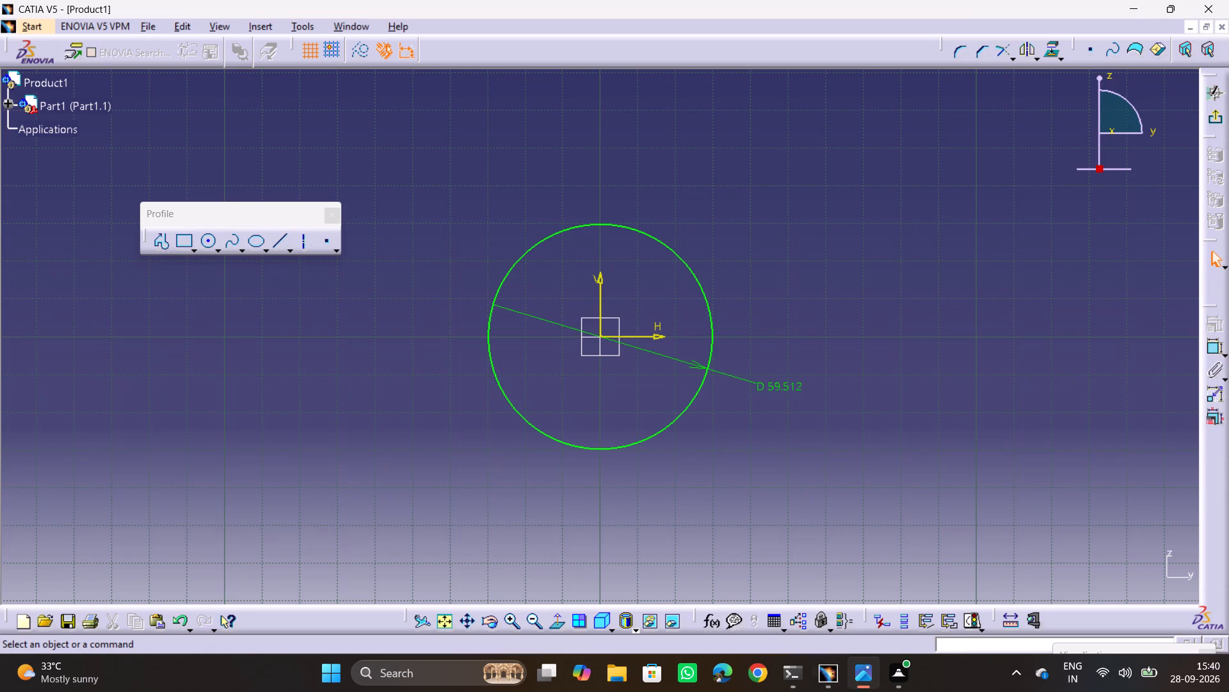
{"action": "key", "text": "alt+Tab"}
{"action": "key", "text": "alt+Tab"}
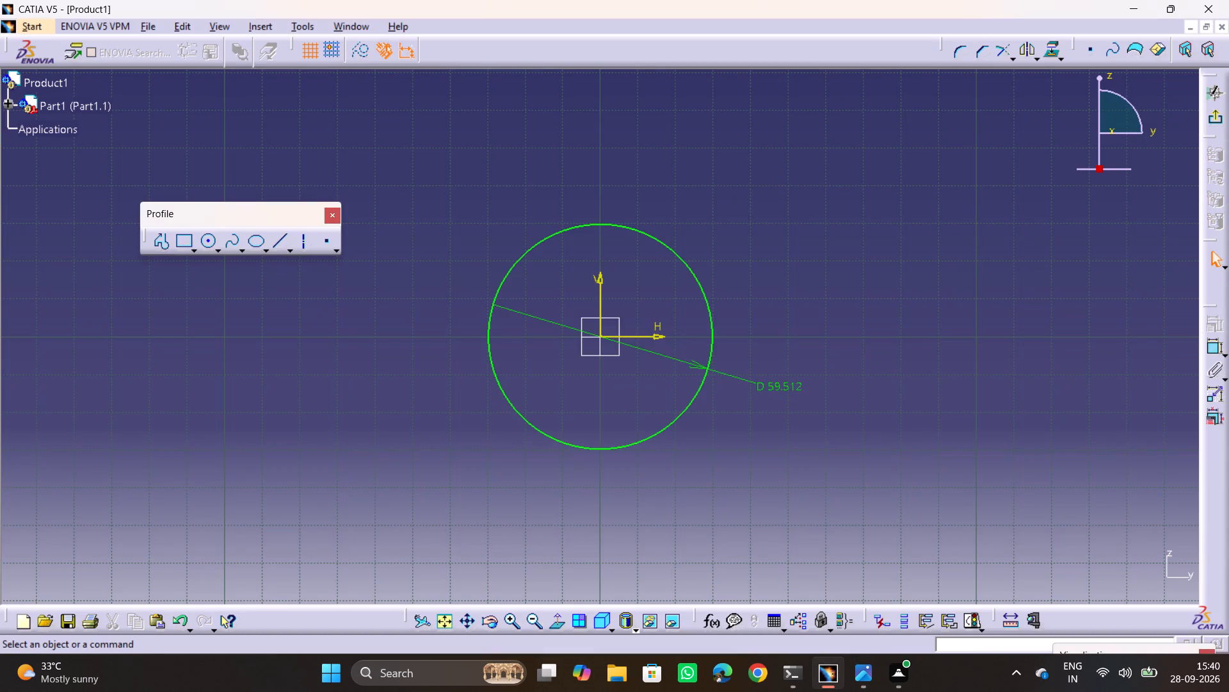
{"action": "double_click", "coordinate": [786, 383]}
{"action": "type", "text": "44"}
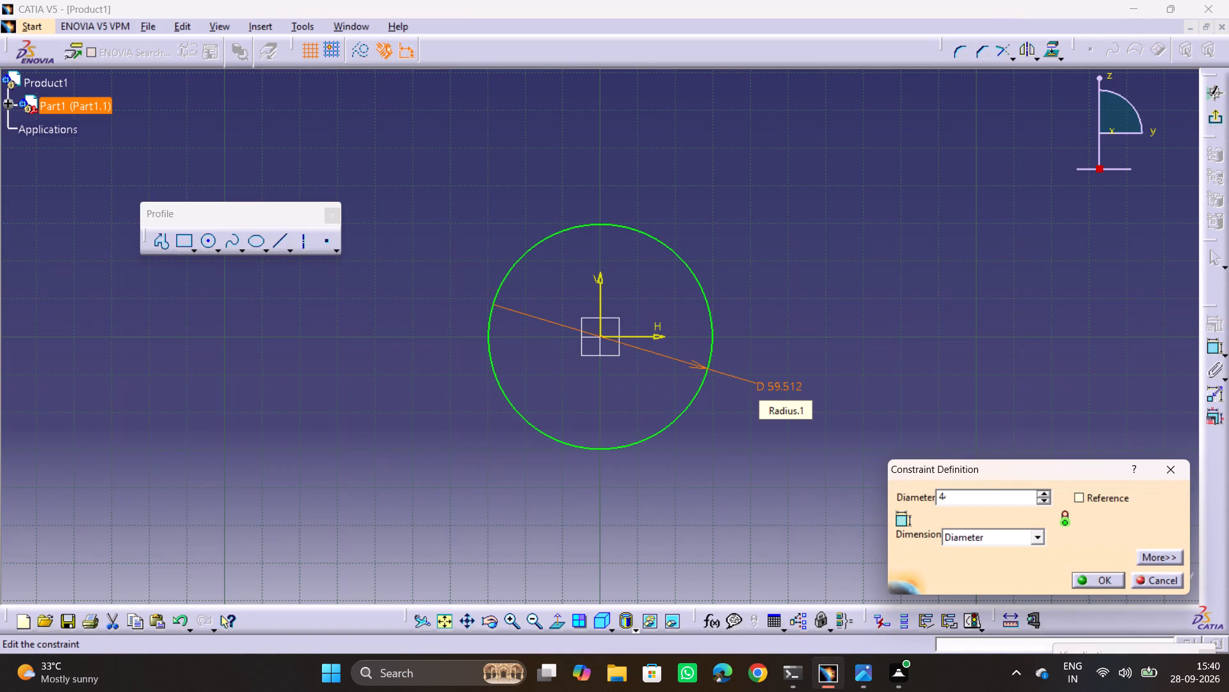
{"action": "key", "text": "Return"}
{"action": "left_click", "coordinate": [800, 371]}
Sketch a second circle inside the first, centred on the origin, set its diameter to 22 mm and exit the sketch.
{"action": "key", "text": "alt+Tab"}
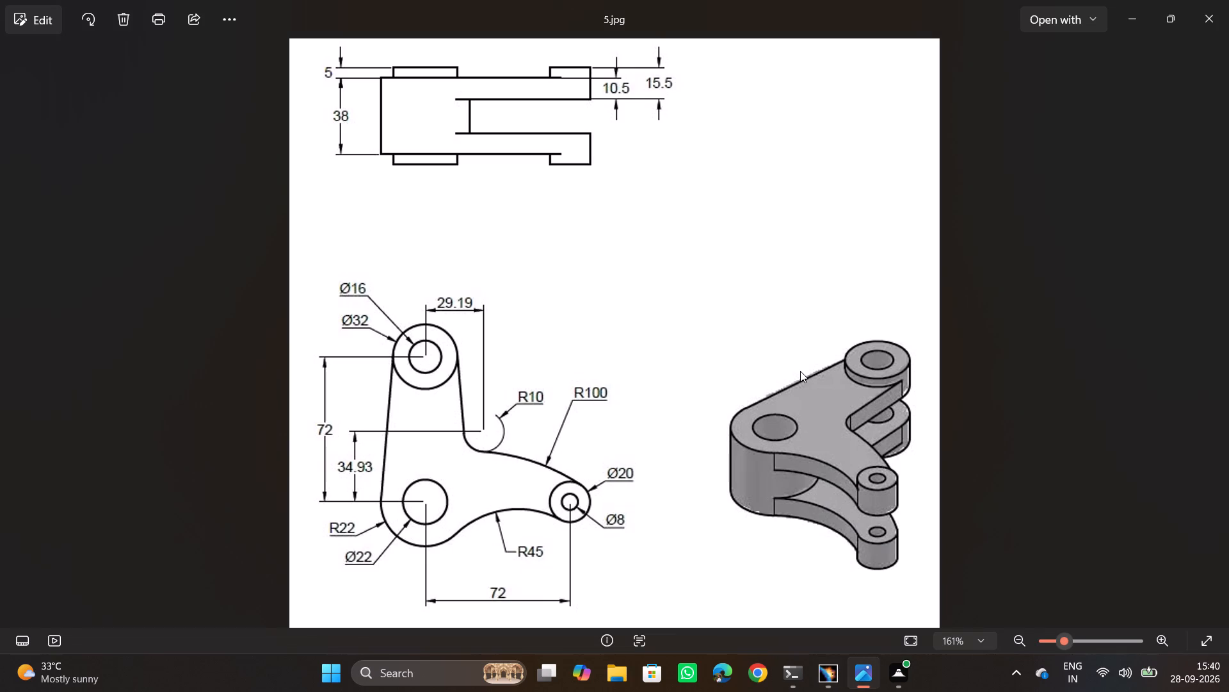
{"action": "key", "text": "alt+Tab"}
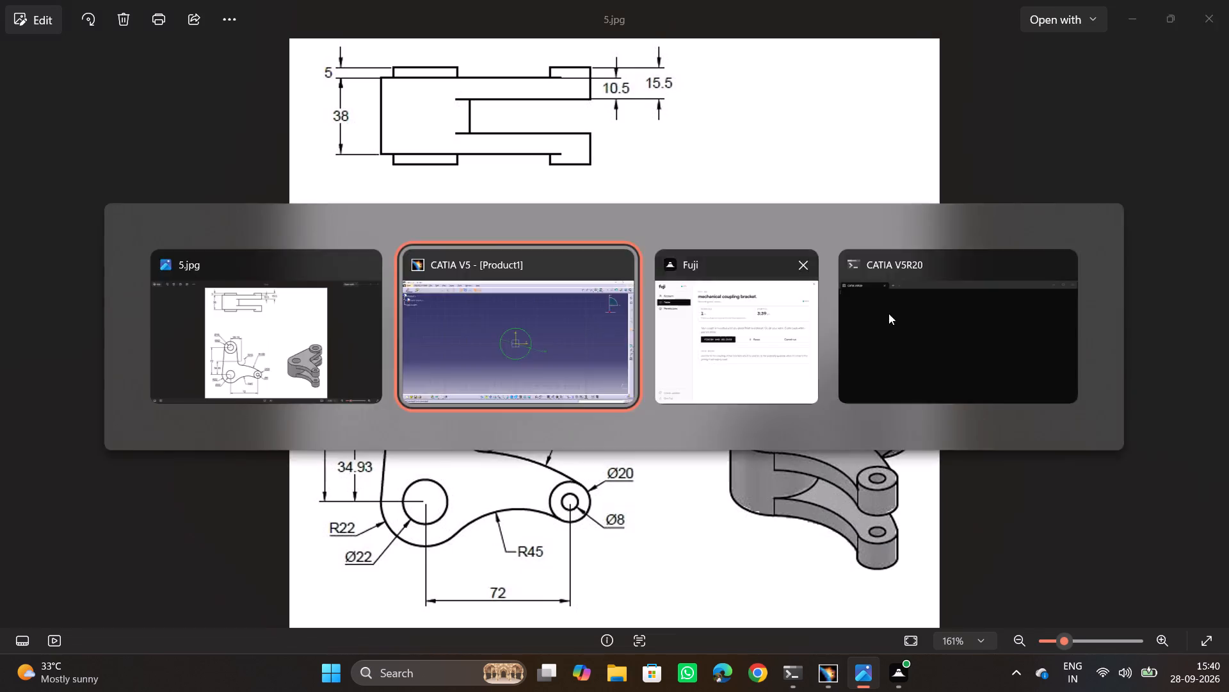
{"action": "left_click", "coordinate": [205, 240]}
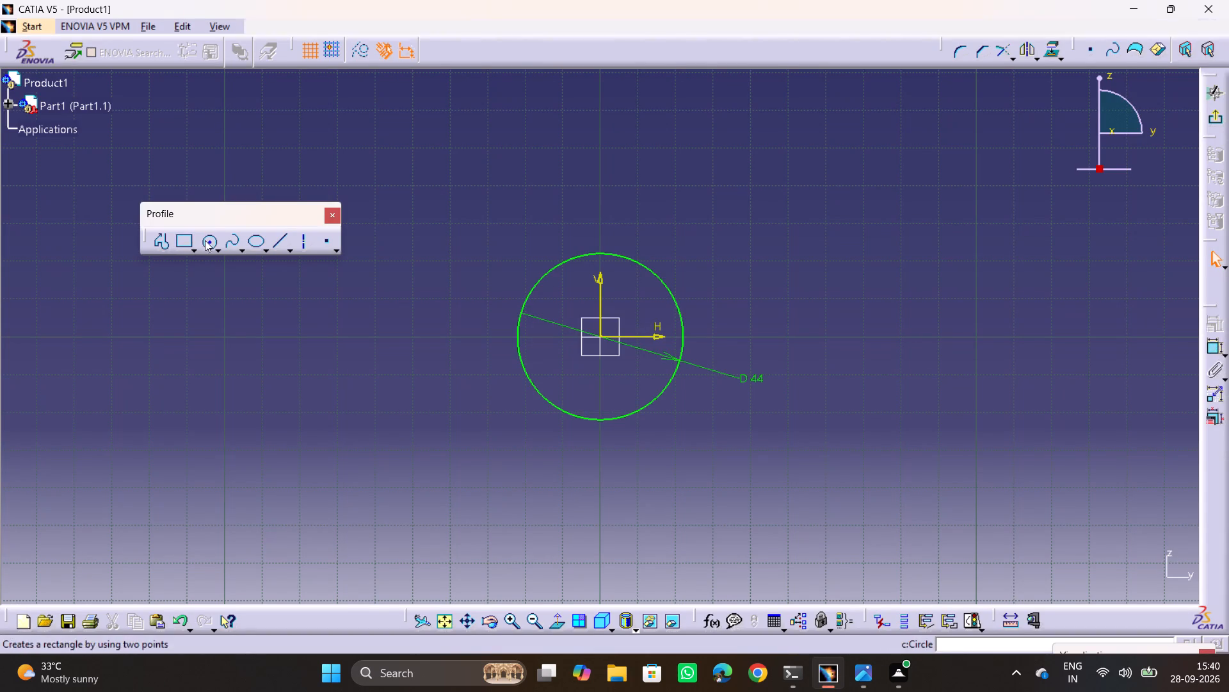
{"action": "left_click", "coordinate": [600, 338]}
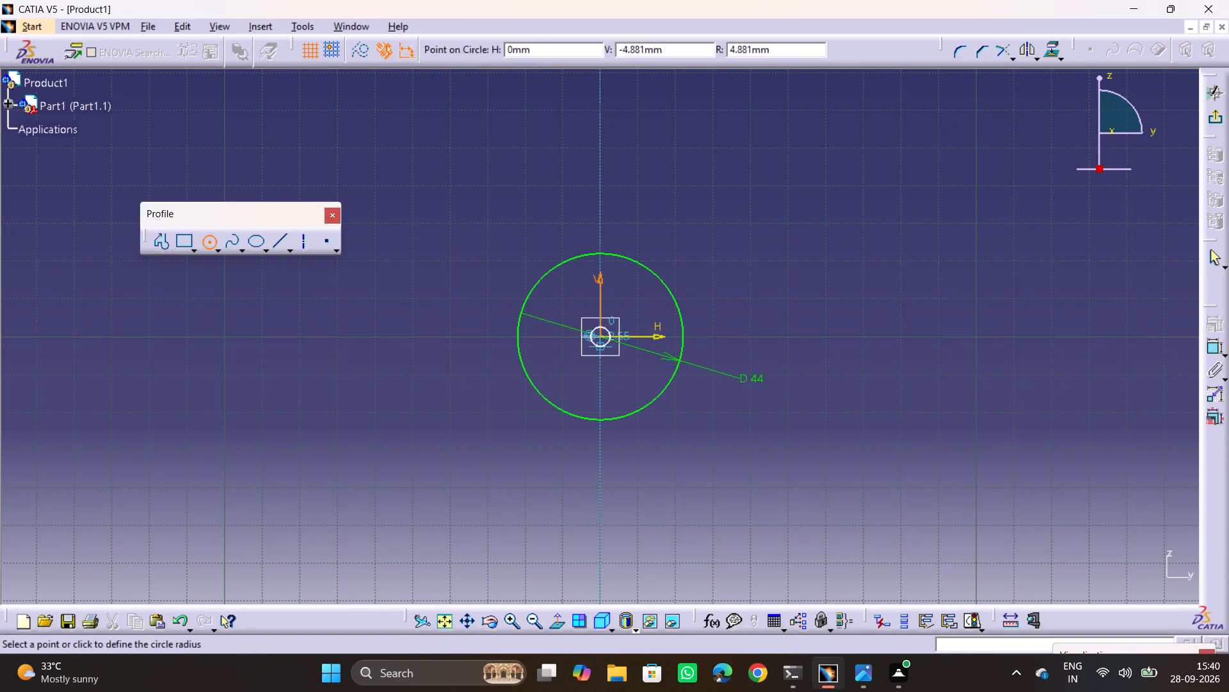
{"action": "left_click_drag", "start_coordinate": [603, 363], "coordinate": [617, 365]}
{"action": "left_click", "coordinate": [1213, 355]}
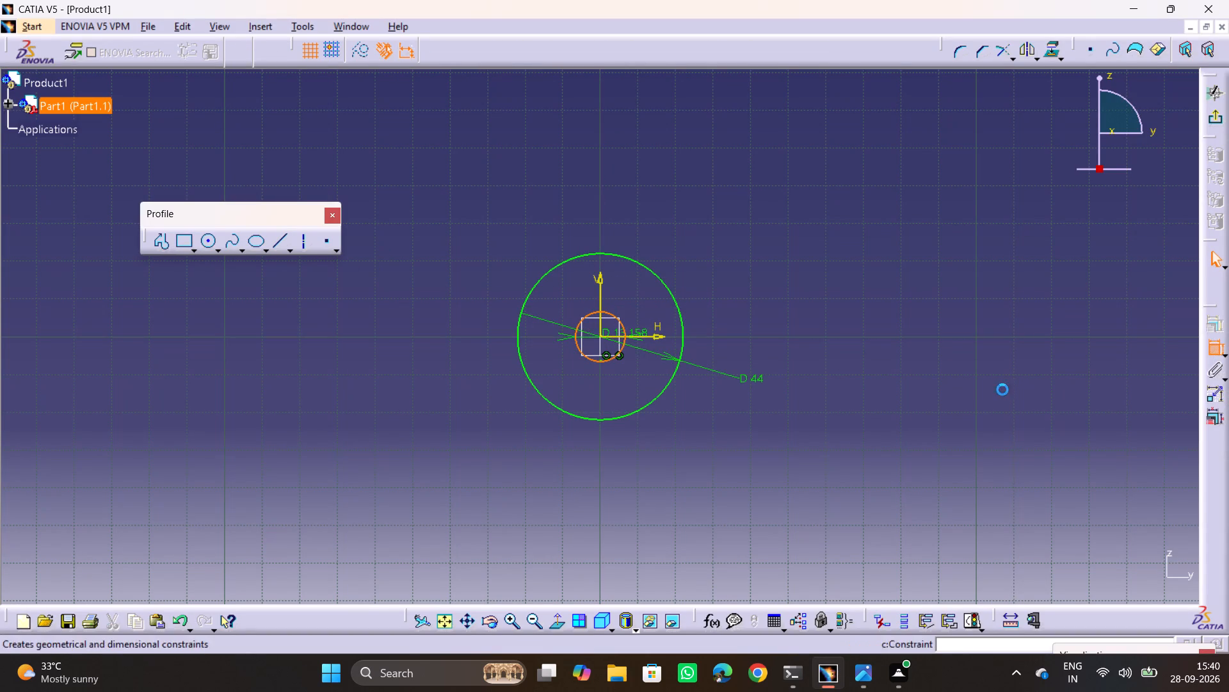
{"action": "left_click", "coordinate": [717, 398]}
{"action": "double_click", "coordinate": [721, 397]}
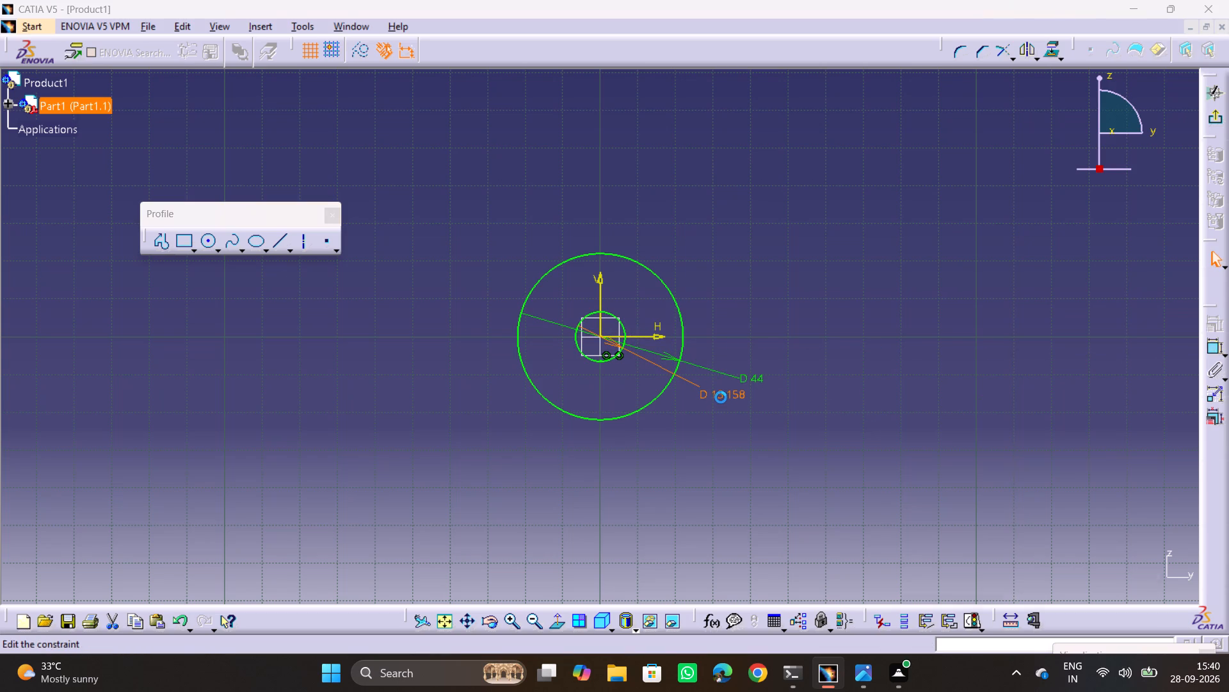
{"action": "type", "text": "22"}
{"action": "key", "text": "Return"}
{"action": "left_click", "coordinate": [957, 240]}
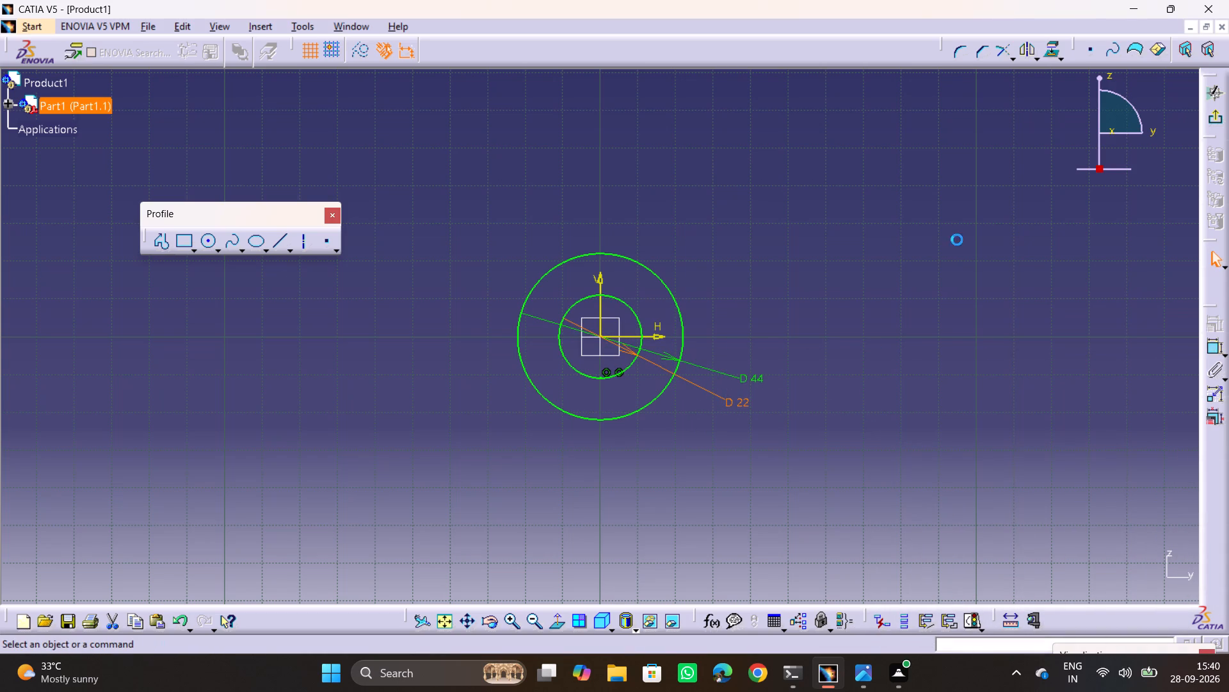
{"action": "key", "text": "alt+Tab"}
{"action": "key", "text": "alt+Tab"}
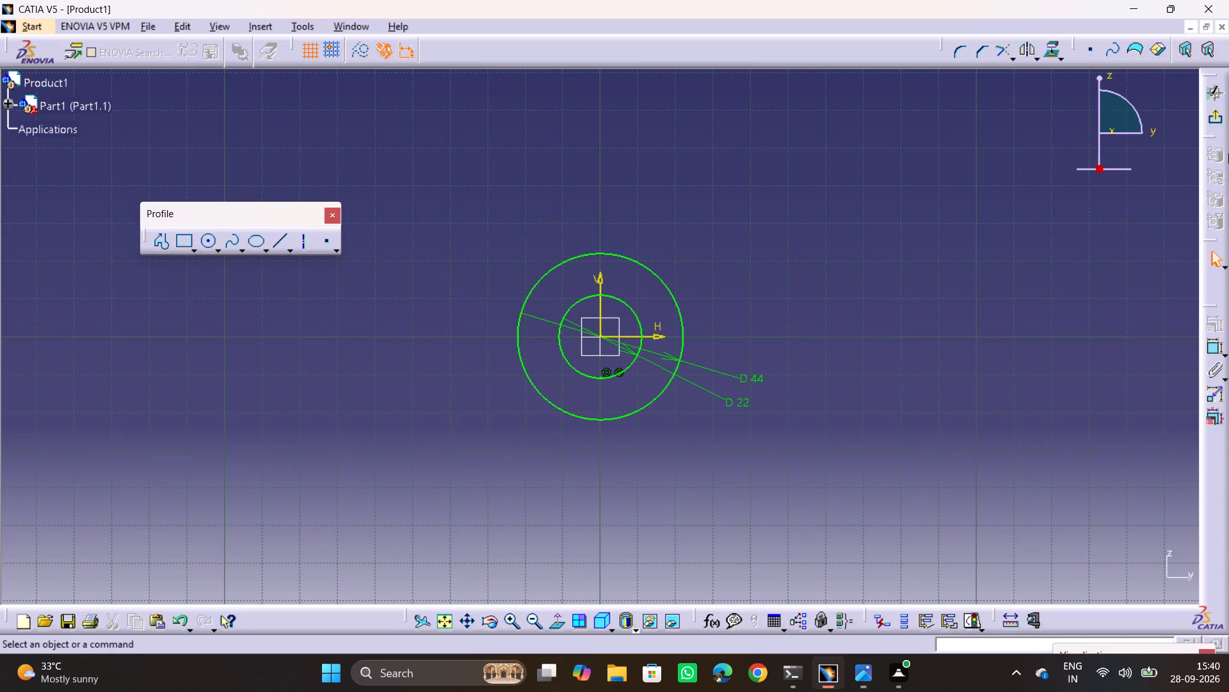
{"action": "left_click", "coordinate": [1215, 128]}
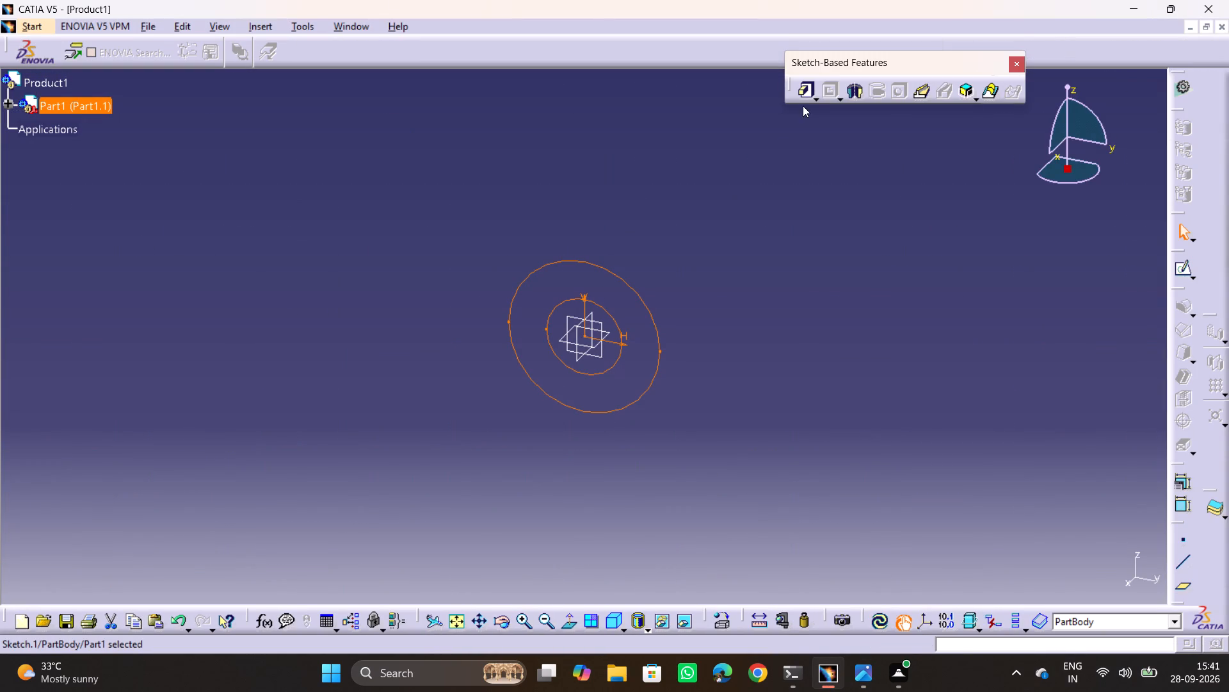
Pad the two-circle sketch with a length of 19 mm and mirrored extent.
{"action": "left_click", "coordinate": [805, 93]}
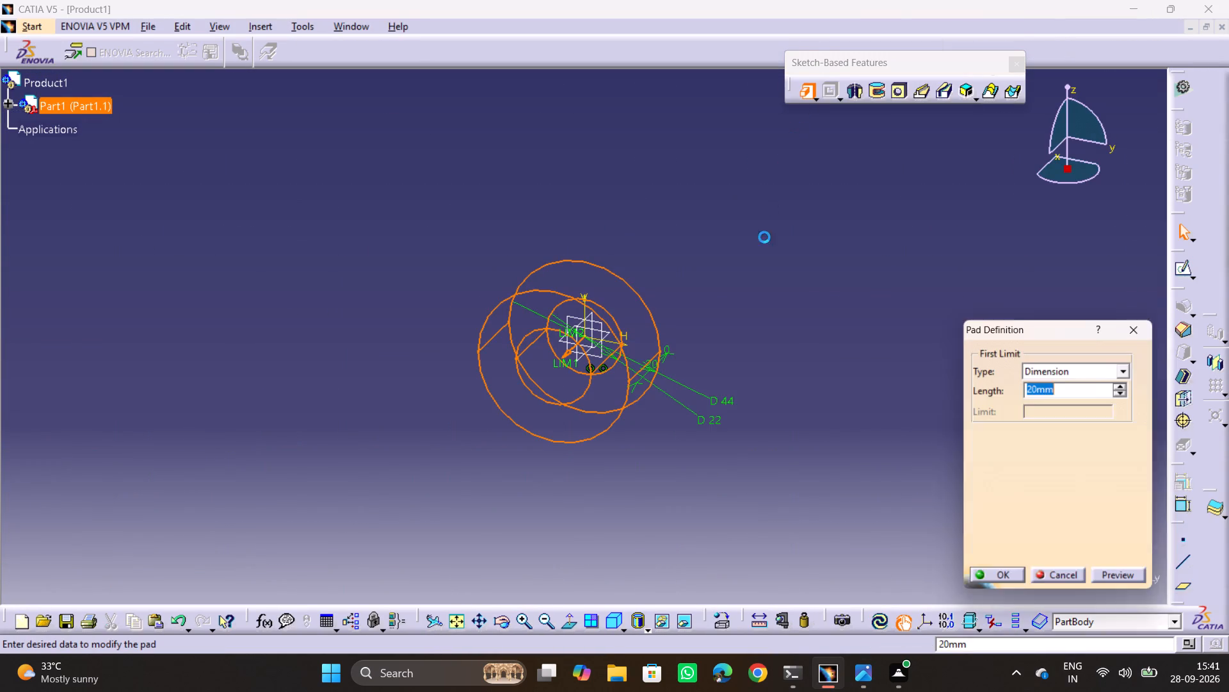
{"action": "key", "text": "alt+Tab"}
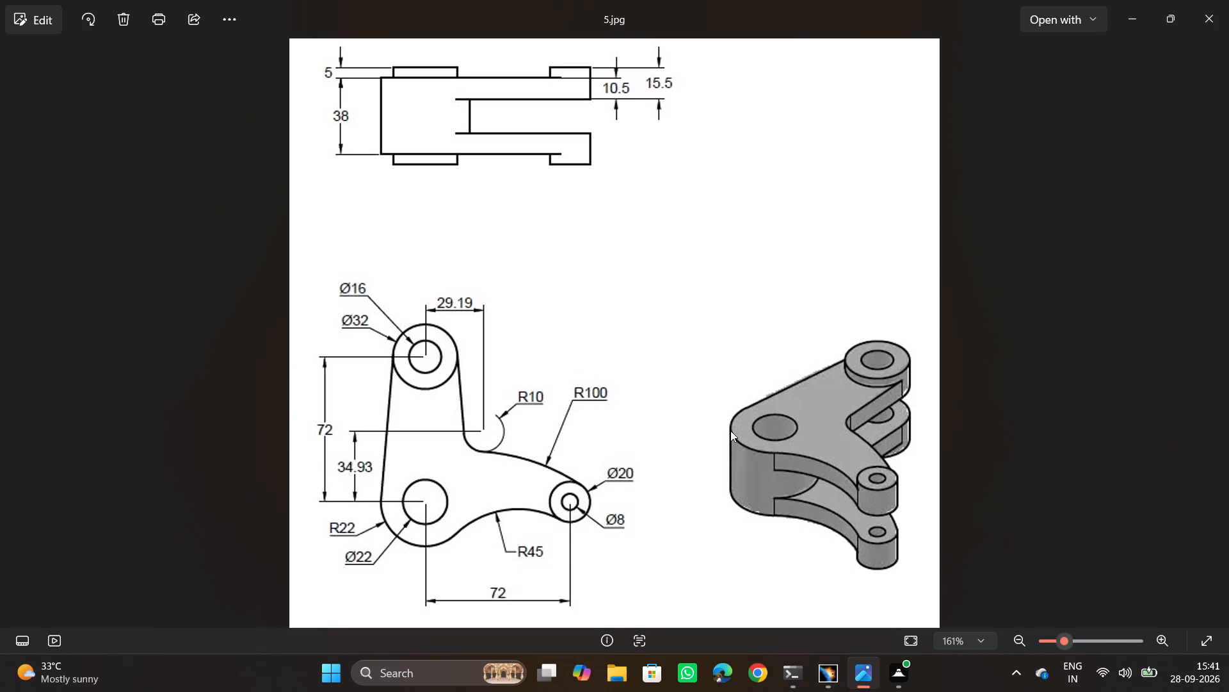
{"action": "key", "text": "alt+Tab"}
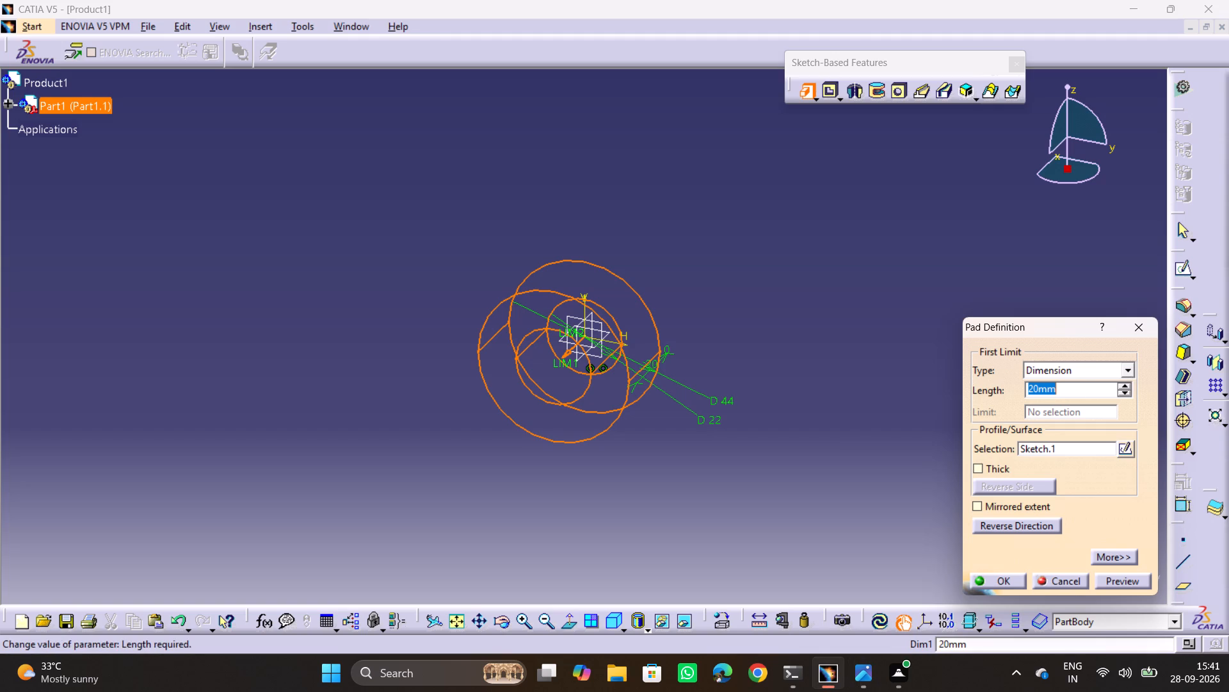
{"action": "type", "text": "19"}
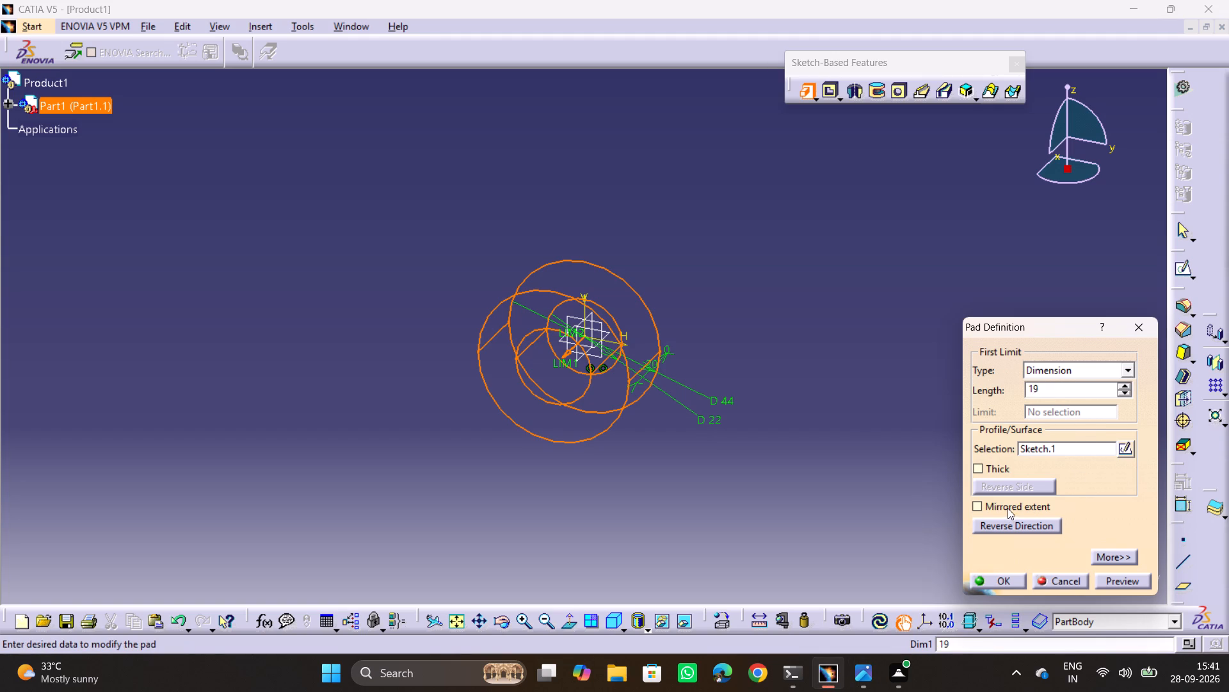
{"action": "left_click", "coordinate": [1008, 508]}
{"action": "left_click", "coordinate": [1137, 586]}
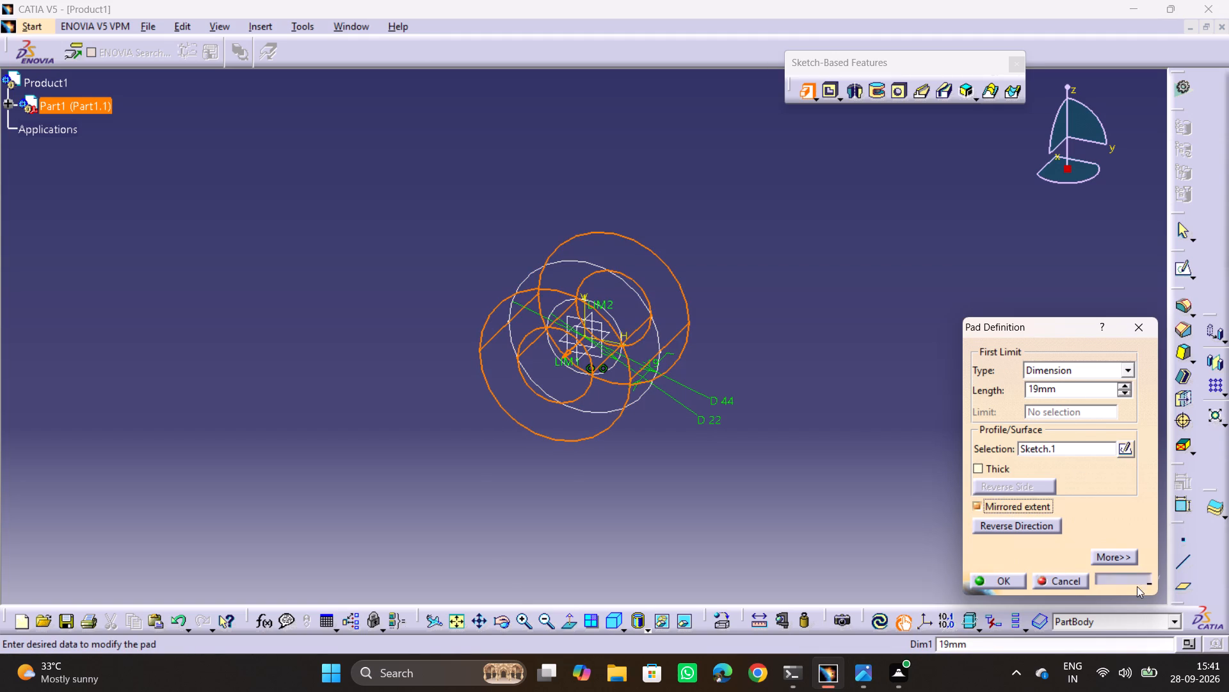
{"action": "left_click", "coordinate": [1014, 584]}
{"action": "left_click", "coordinate": [792, 558]}
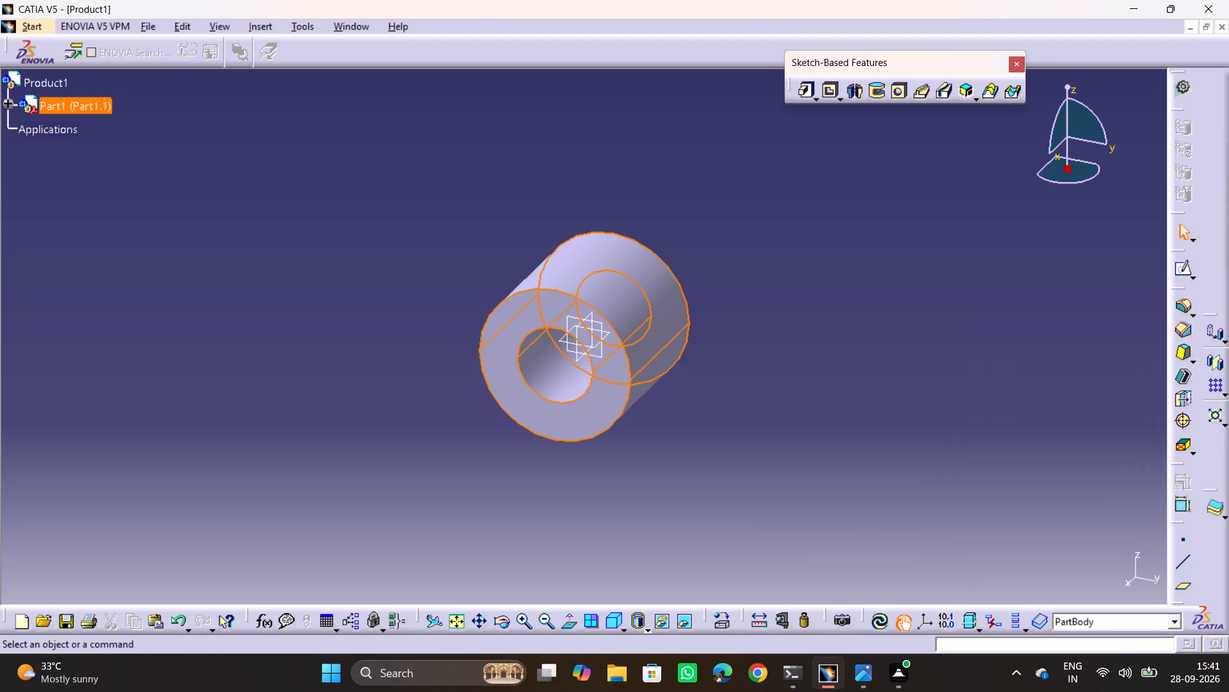
Open a new sketch on the front ring-shaped face of the padded cylinder.
{"action": "key", "text": "alt+Tab"}
{"action": "key", "text": "alt+Tab"}
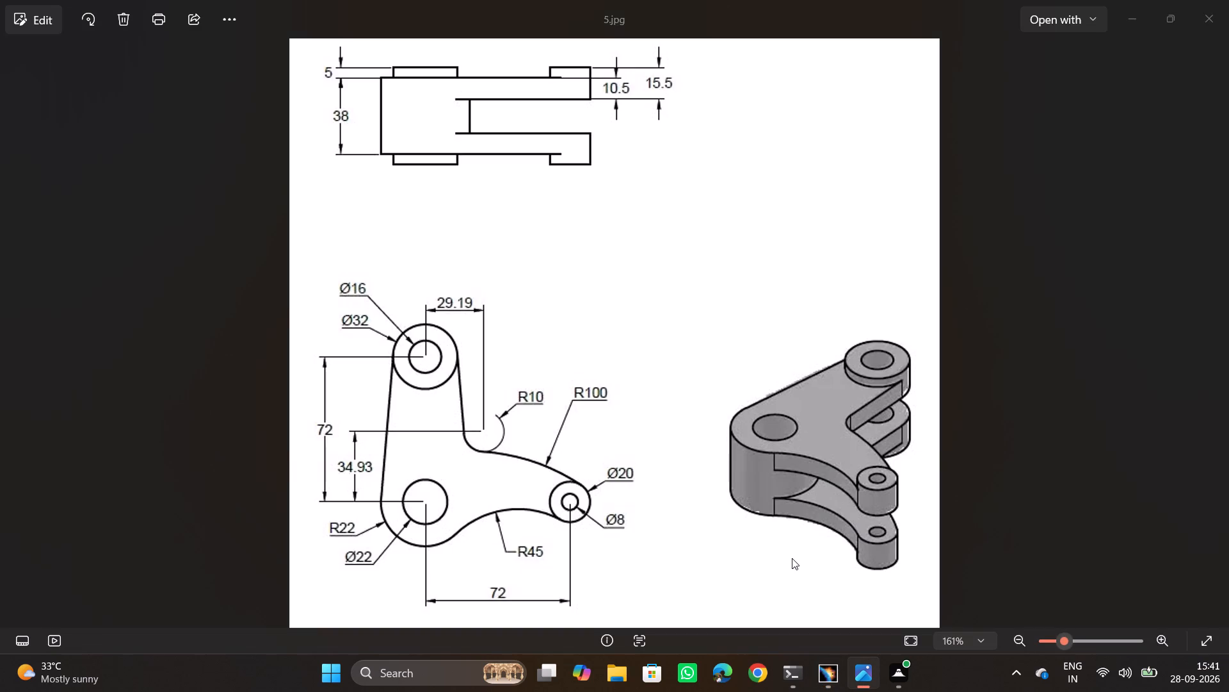
{"action": "left_click", "coordinate": [597, 408]}
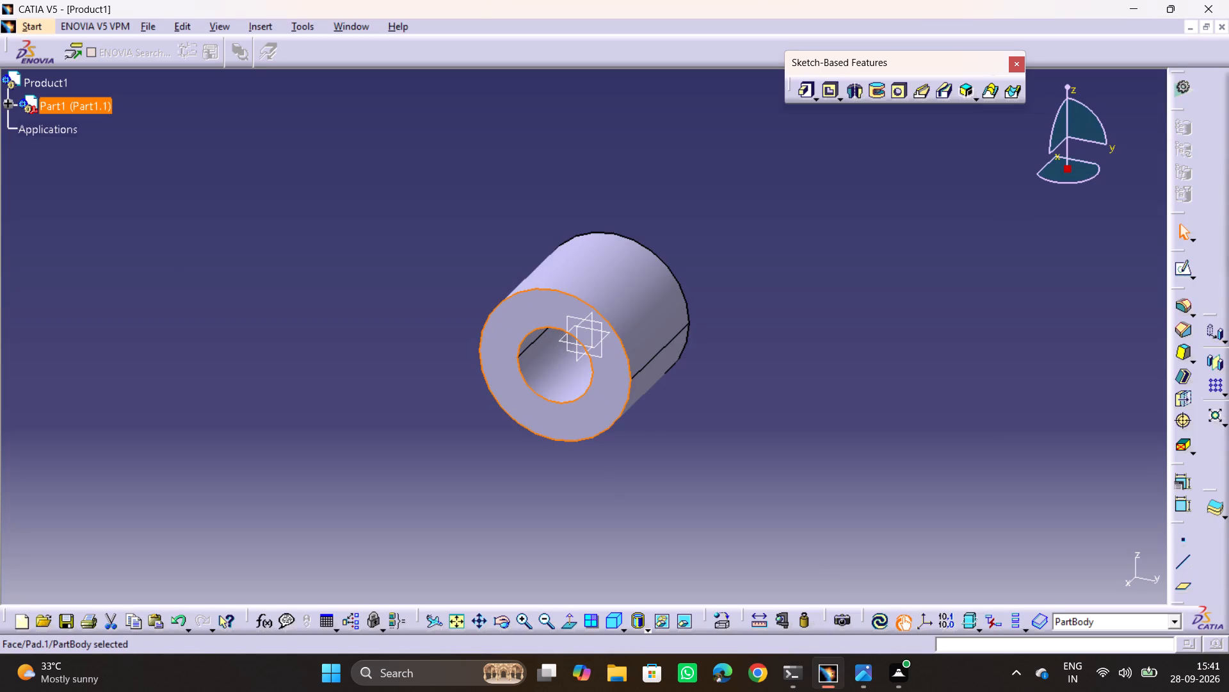
{"action": "left_click", "coordinate": [1174, 272]}
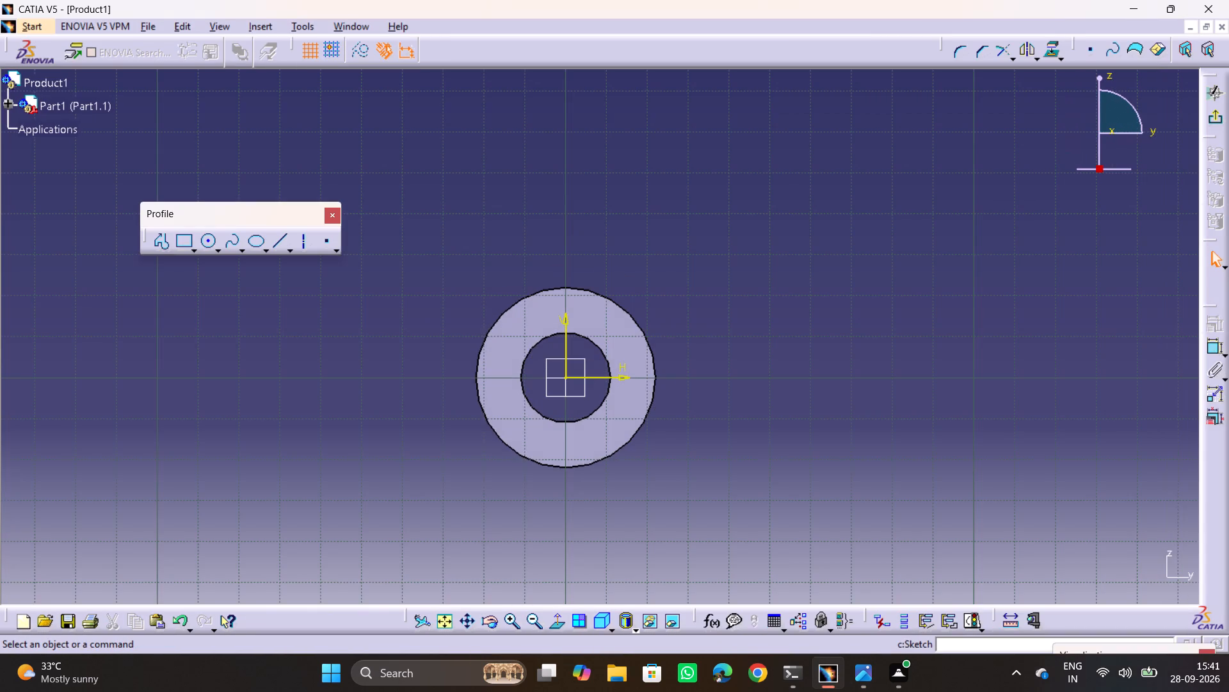
Sketch a small circle centred on the horizontal axis, on the positive H side outside the ring-shaped face.
{"action": "middle_click_drag", "start_coordinate": [833, 417], "coordinate": [625, 492]}
{"action": "key", "text": "alt+Tab"}
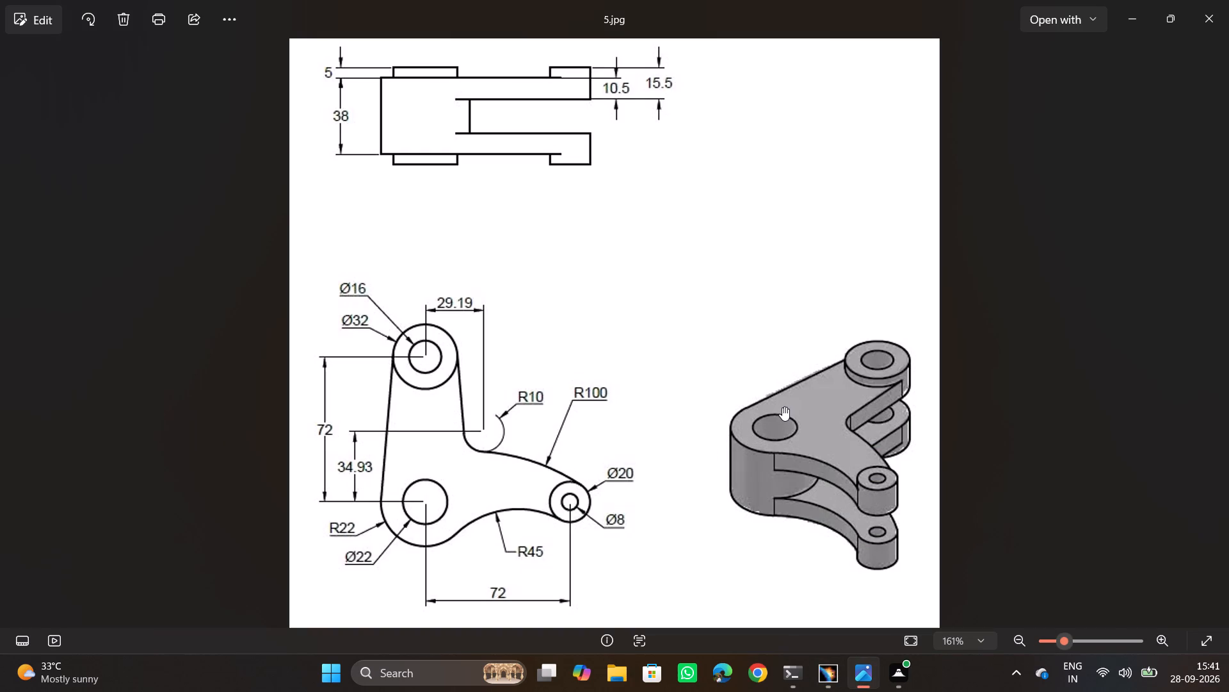
{"action": "key", "text": "alt+Tab"}
{"action": "middle_click_drag", "start_coordinate": [722, 431], "coordinate": [743, 408]}
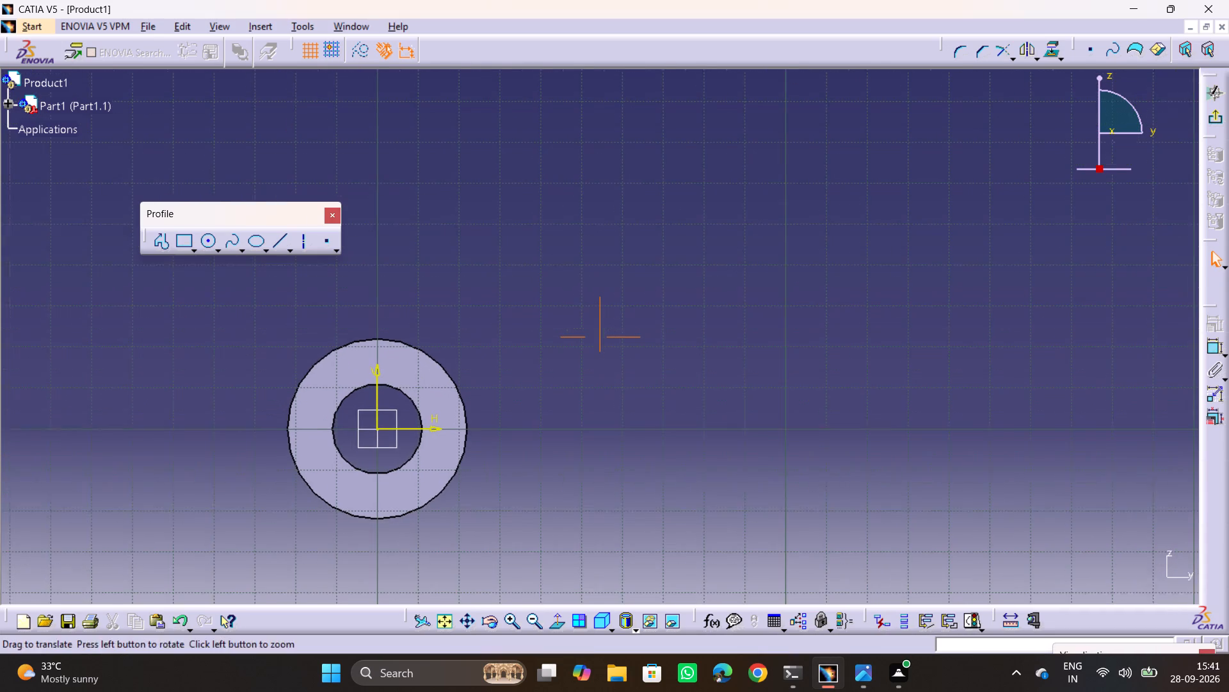
{"action": "middle_click_drag", "start_coordinate": [743, 408], "coordinate": [743, 406]}
{"action": "left_click", "coordinate": [207, 244]}
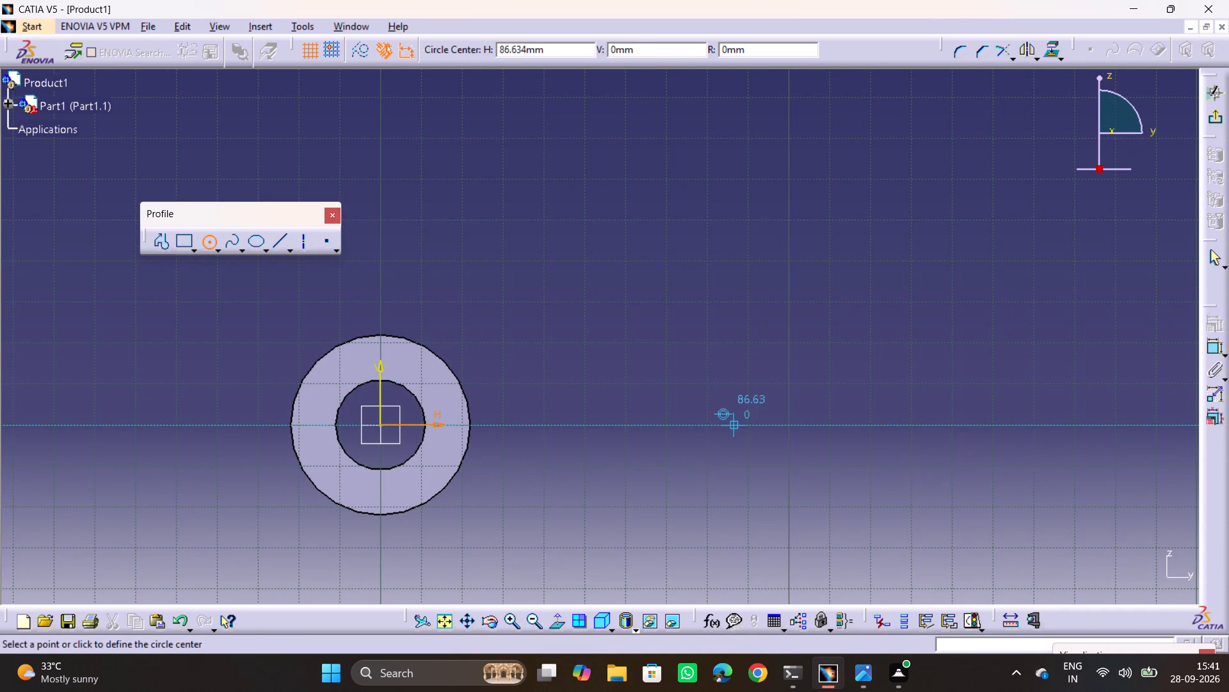
{"action": "left_click", "coordinate": [706, 424]}
{"action": "left_click", "coordinate": [702, 404]}
{"action": "middle_click_drag", "start_coordinate": [714, 388], "coordinate": [721, 372]}
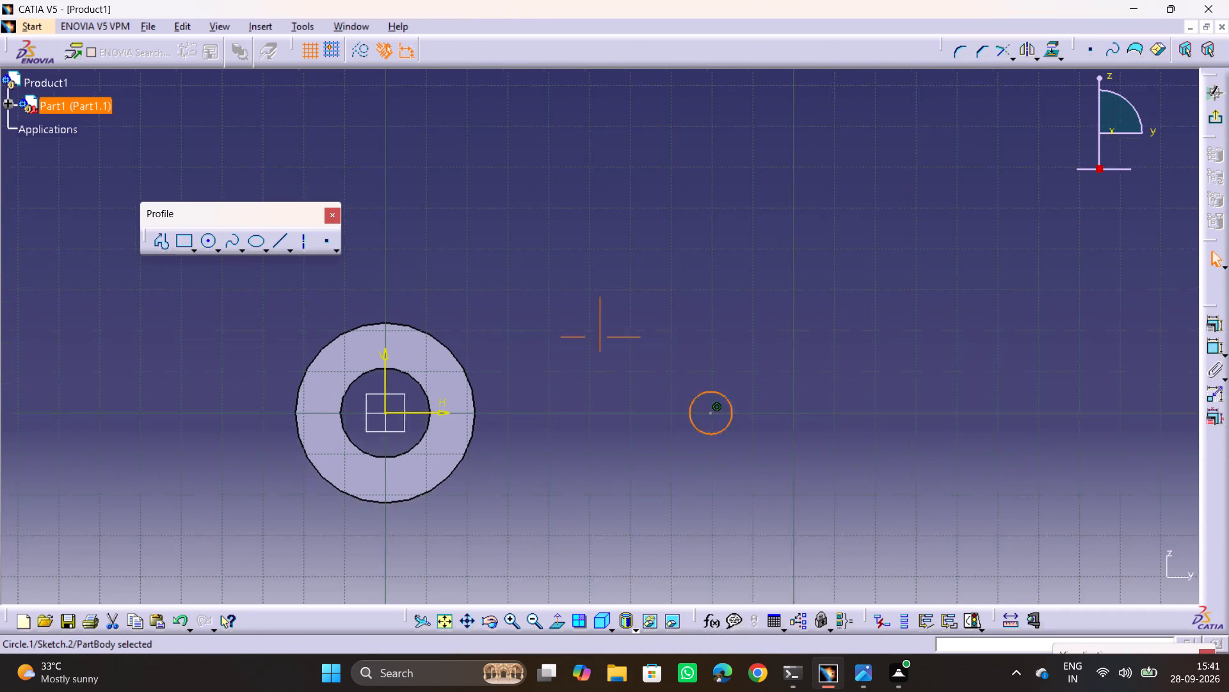
Dimension the diameter of the small circle on the horizontal axis and set it to 20 mm.
{"action": "middle_click_drag", "start_coordinate": [721, 372], "coordinate": [789, 329]}
{"action": "left_click", "coordinate": [1219, 325]}
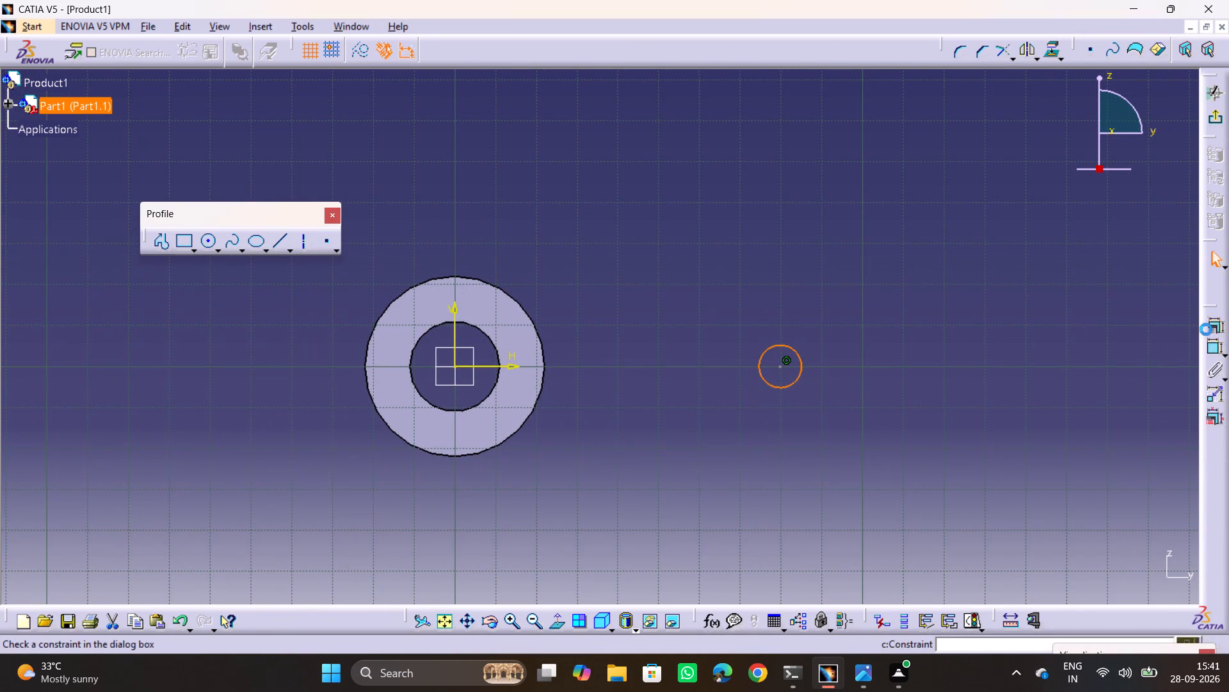
{"action": "left_click", "coordinate": [371, 334]}
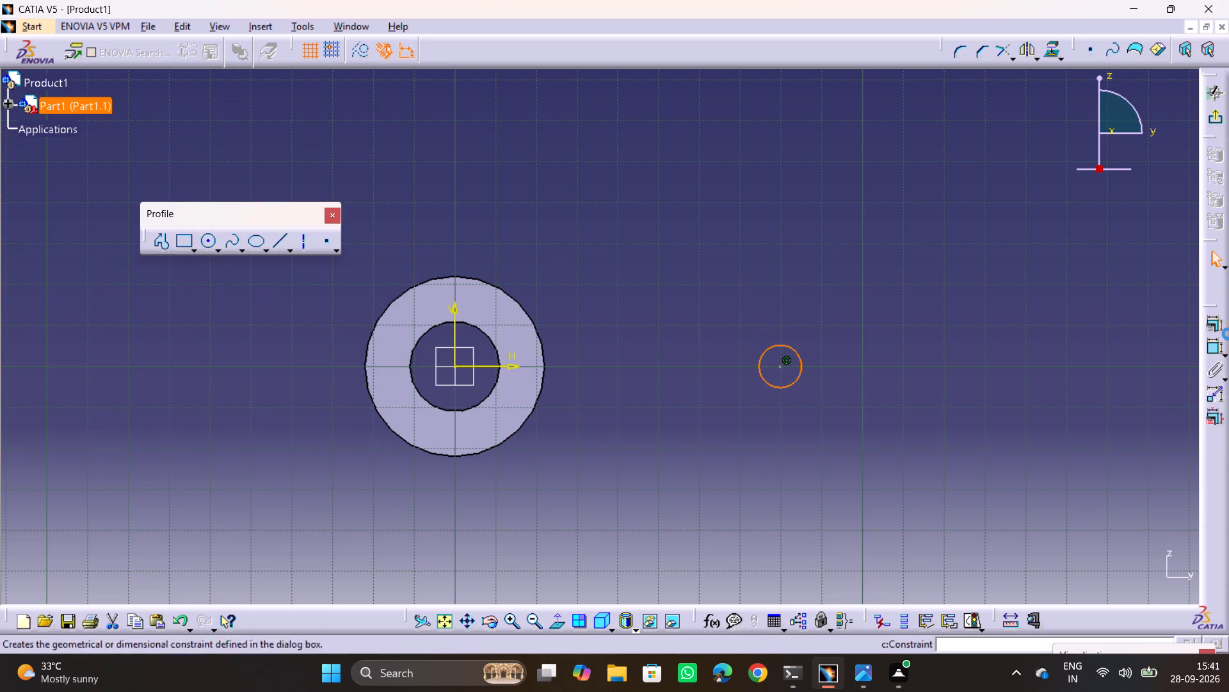
{"action": "left_click", "coordinate": [1209, 355]}
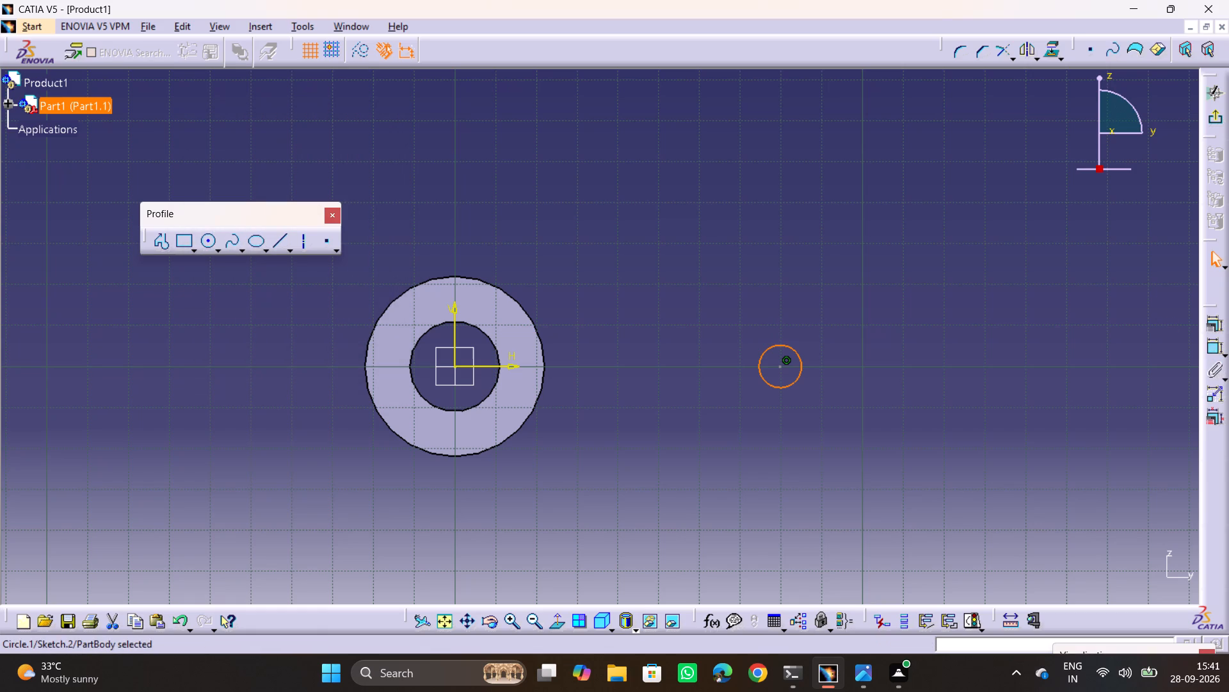
{"action": "left_click", "coordinate": [1210, 343]}
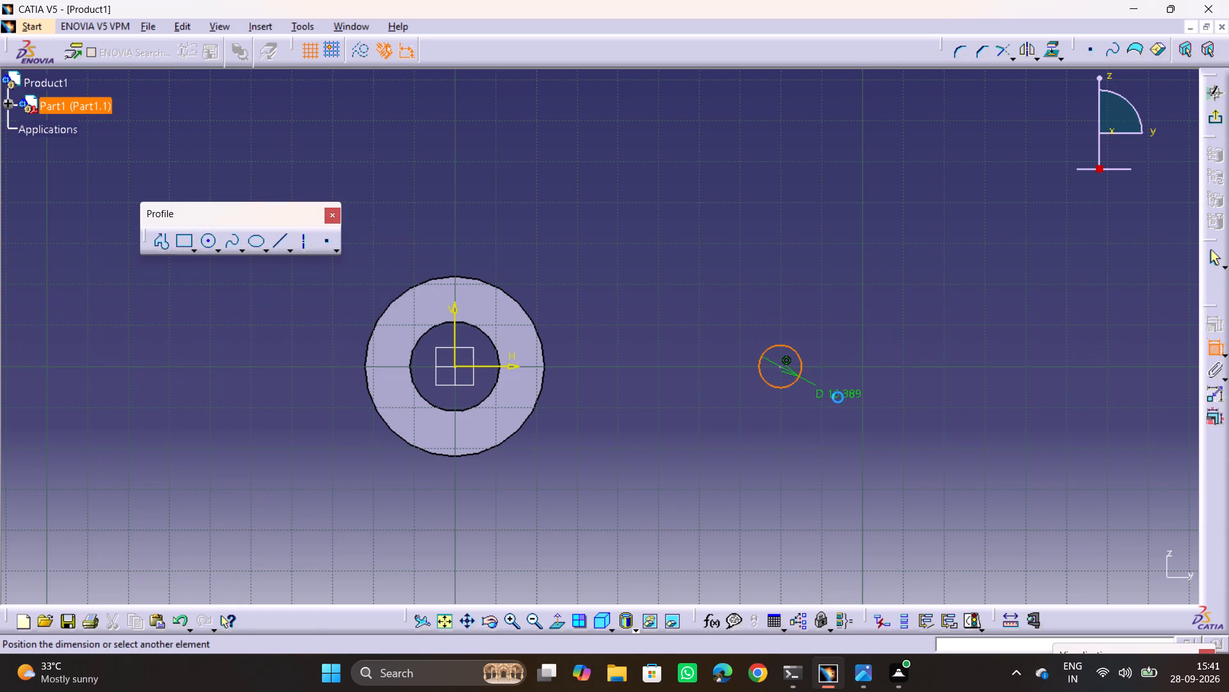
{"action": "left_click", "coordinate": [838, 397]}
{"action": "key", "text": "alt+Tab"}
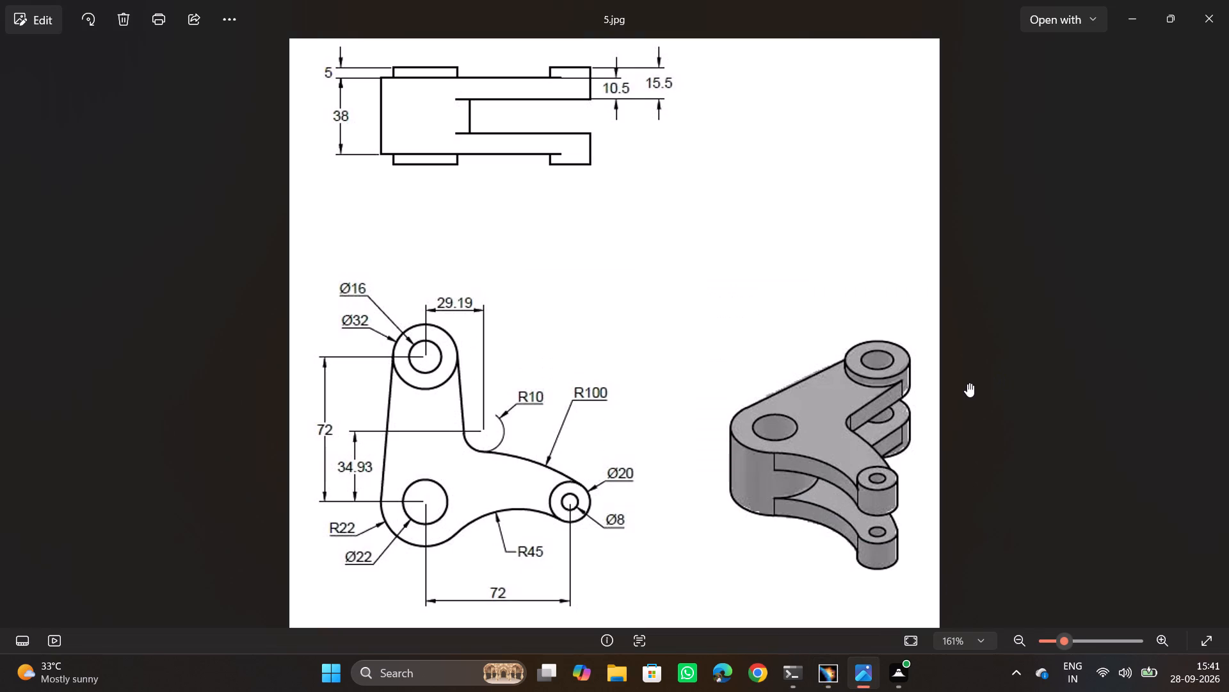
{"action": "key", "text": "alt+Tab"}
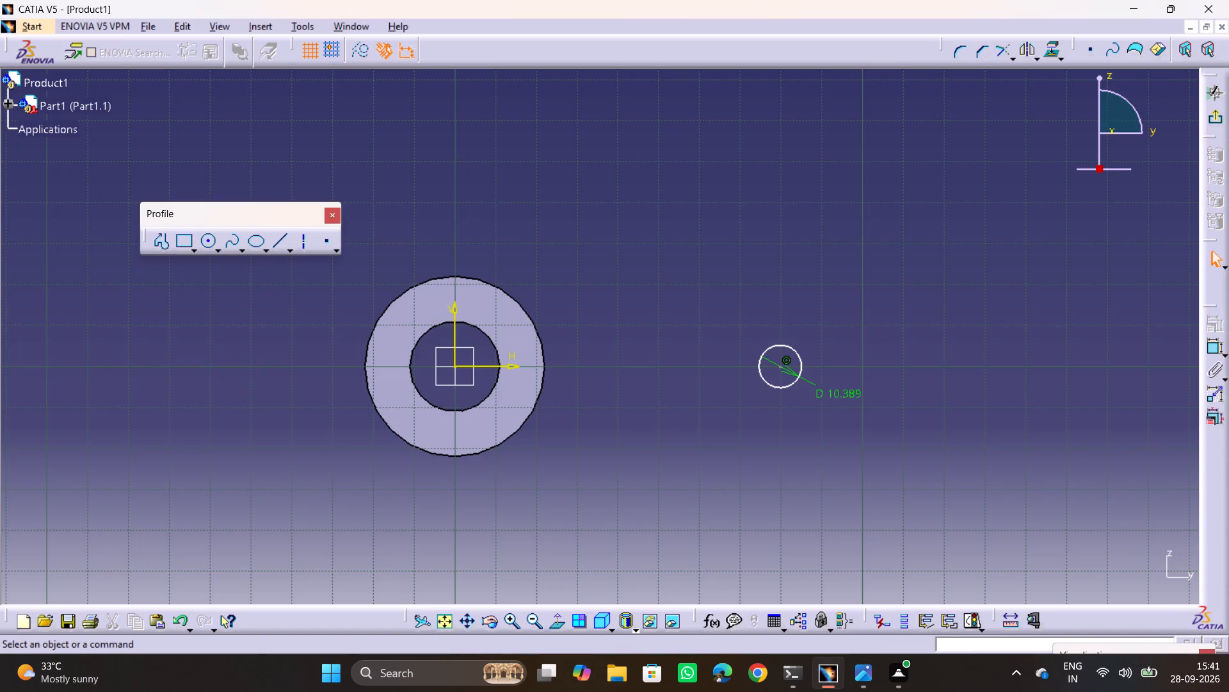
{"action": "key", "text": "alt+Tab"}
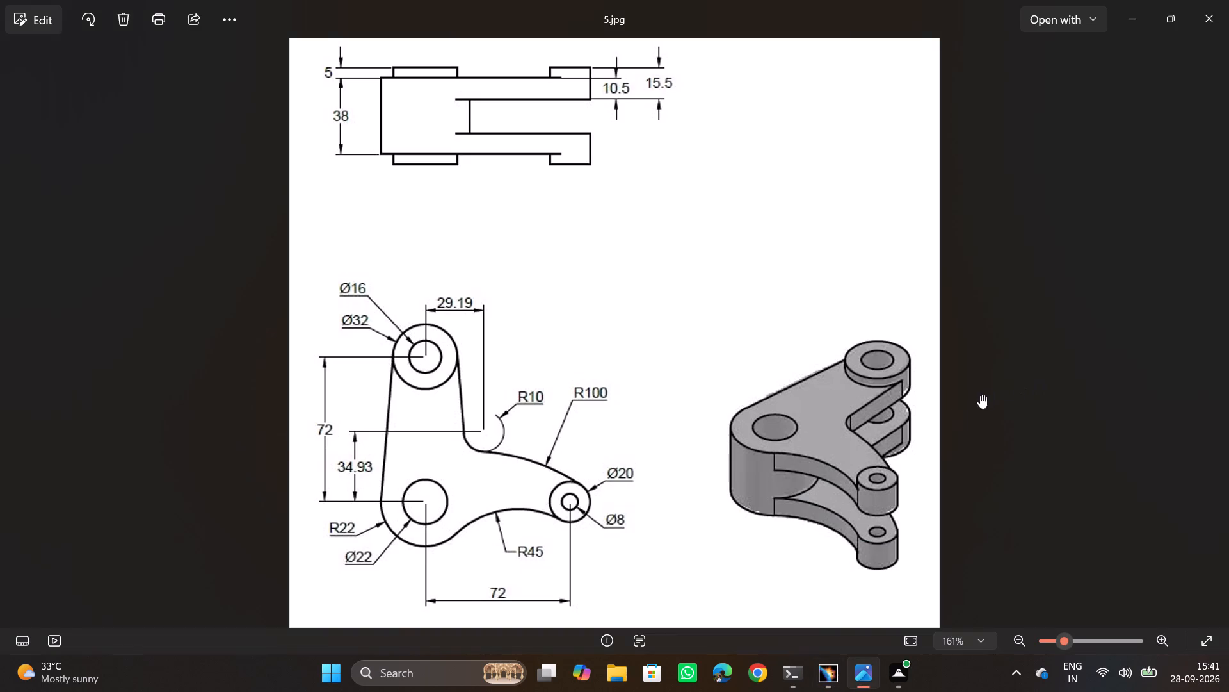
{"action": "key", "text": "alt+Tab"}
{"action": "double_click", "coordinate": [847, 392]}
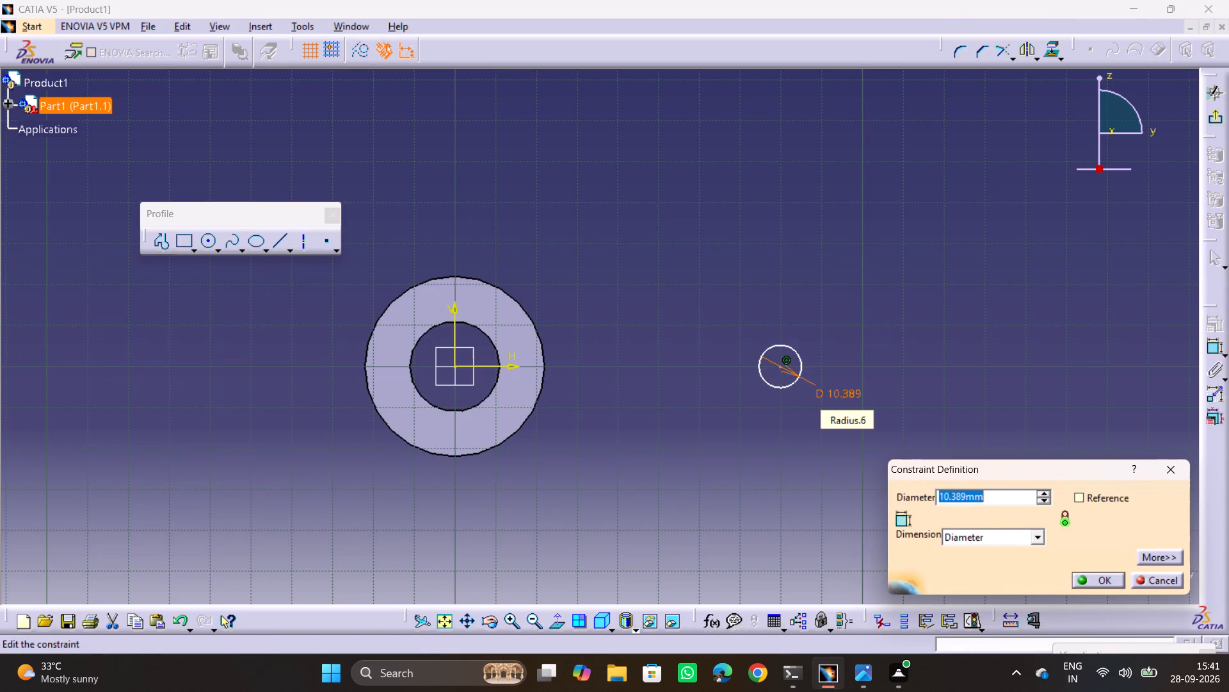
{"action": "type", "text": "20"}
{"action": "key", "text": "Return"}
{"action": "left_click", "coordinate": [864, 374]}
Dimension the distance from the vertical axis to the 20 mm circle's centre and set it to 72 mm.
{"action": "key", "text": "alt+Tab"}
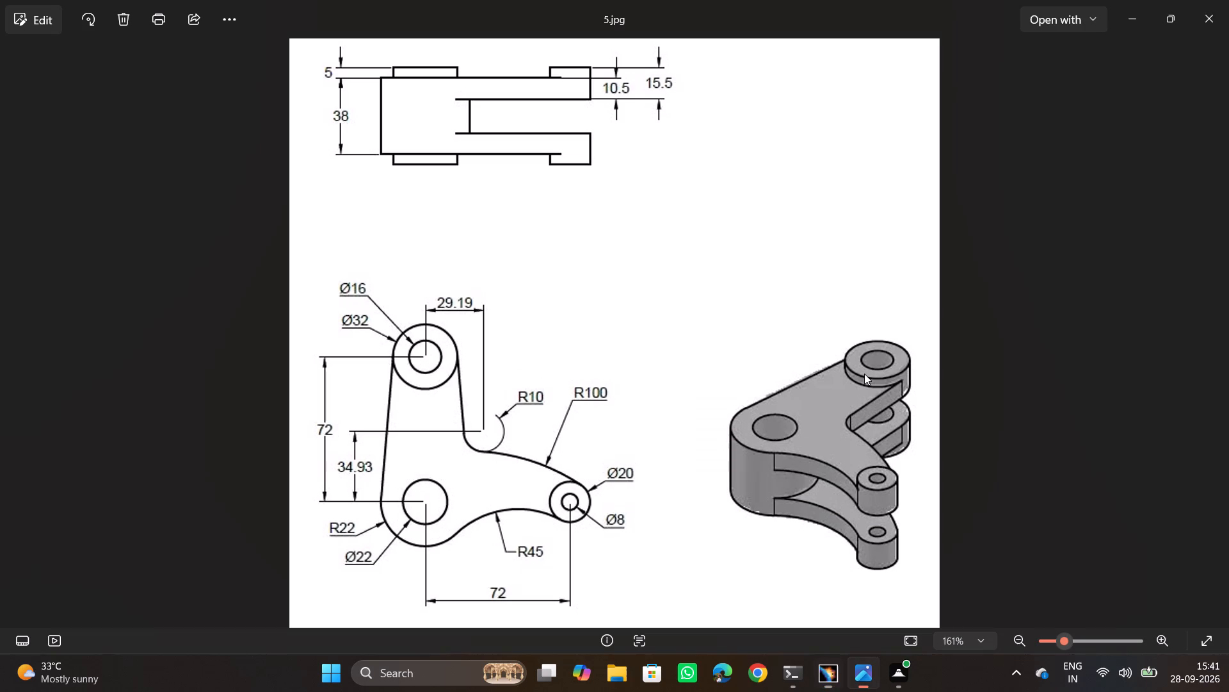
{"action": "key", "text": "alt+Tab"}
{"action": "key", "text": "alt+Tab"}
{"action": "key", "text": "alt+Tab"}
{"action": "left_click", "coordinate": [1214, 345]}
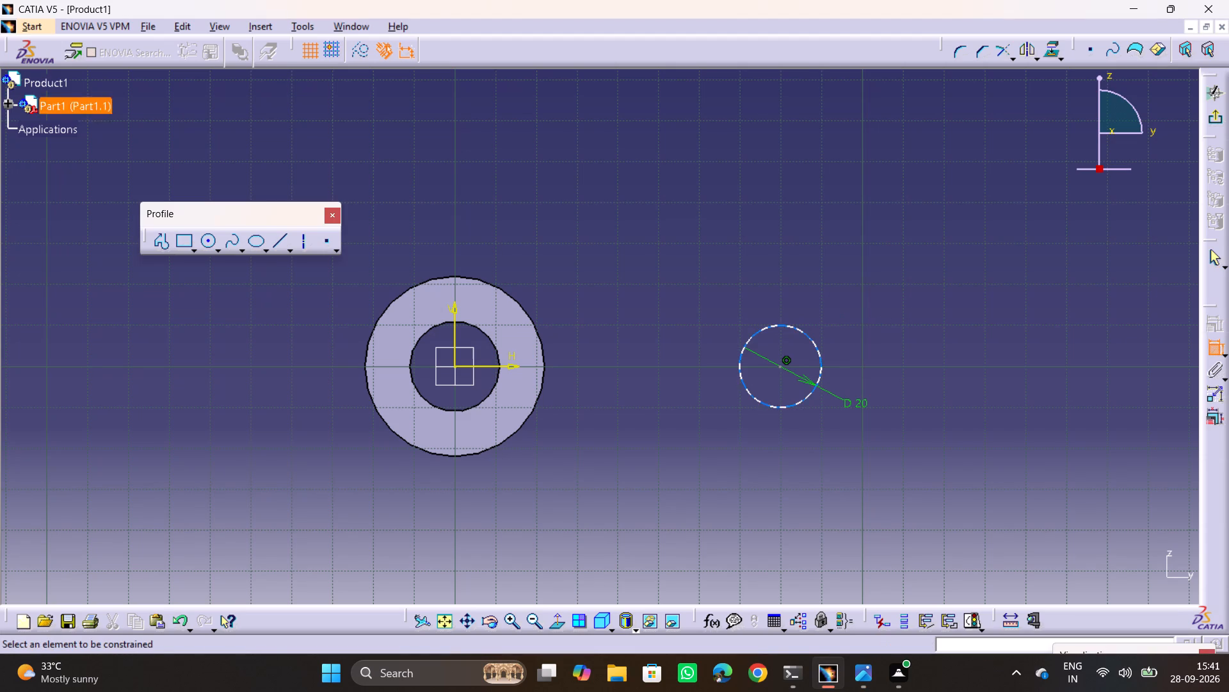
{"action": "left_click", "coordinate": [781, 368]}
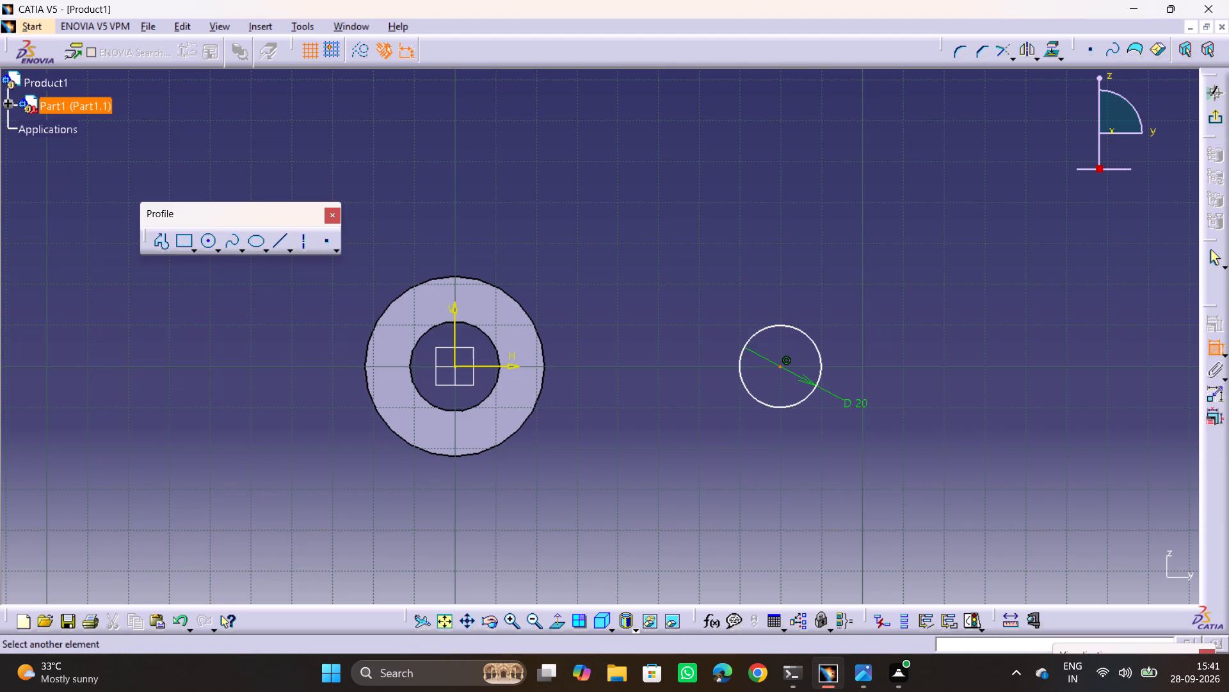
{"action": "left_click_drag", "start_coordinate": [451, 326], "coordinate": [456, 333]}
{"action": "left_click", "coordinate": [460, 338]}
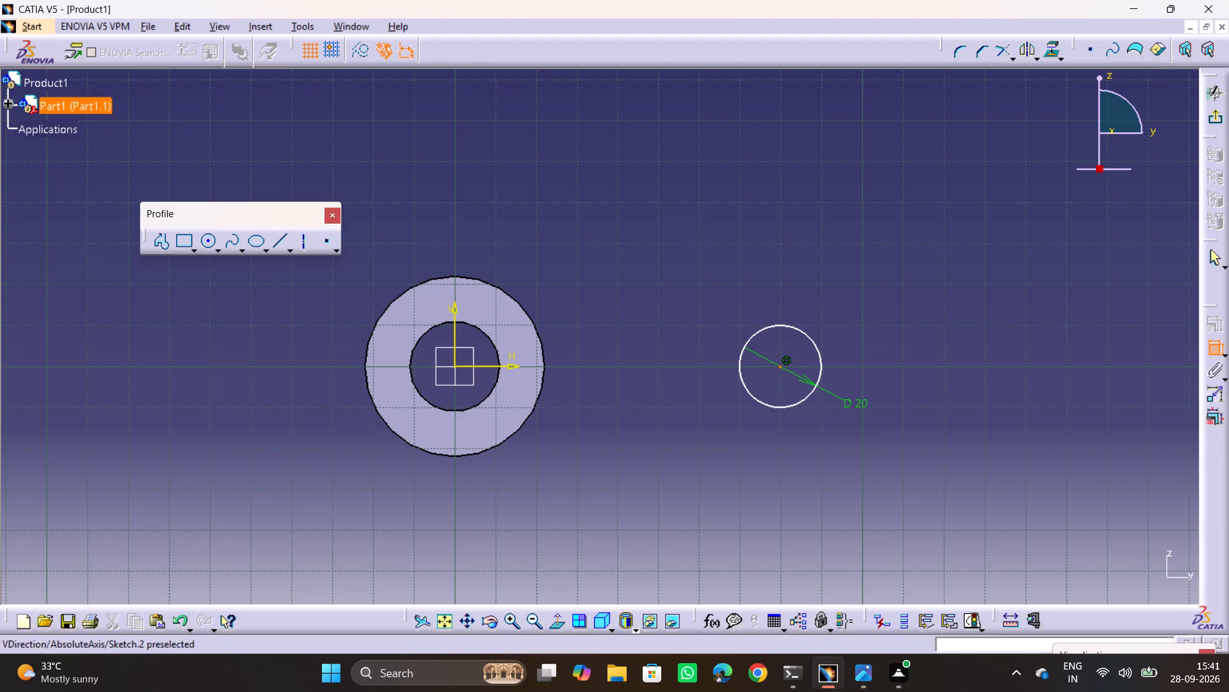
{"action": "left_click", "coordinate": [455, 329]}
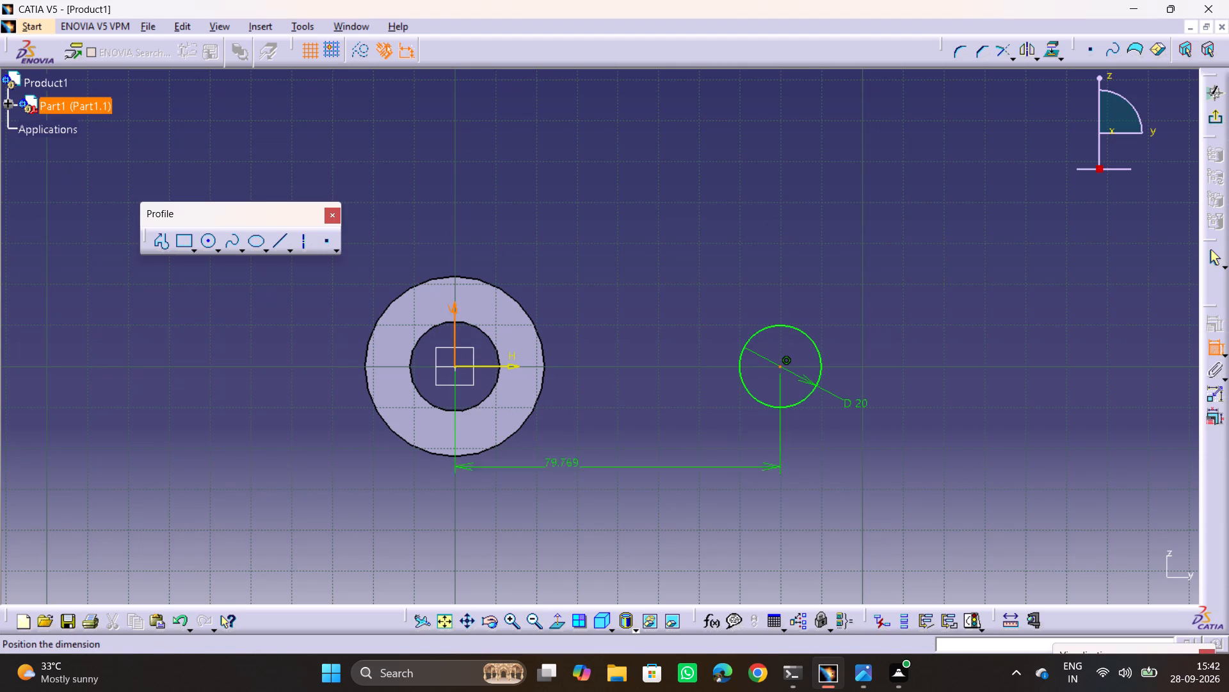
{"action": "left_click", "coordinate": [580, 484]}
{"action": "double_click", "coordinate": [584, 483]}
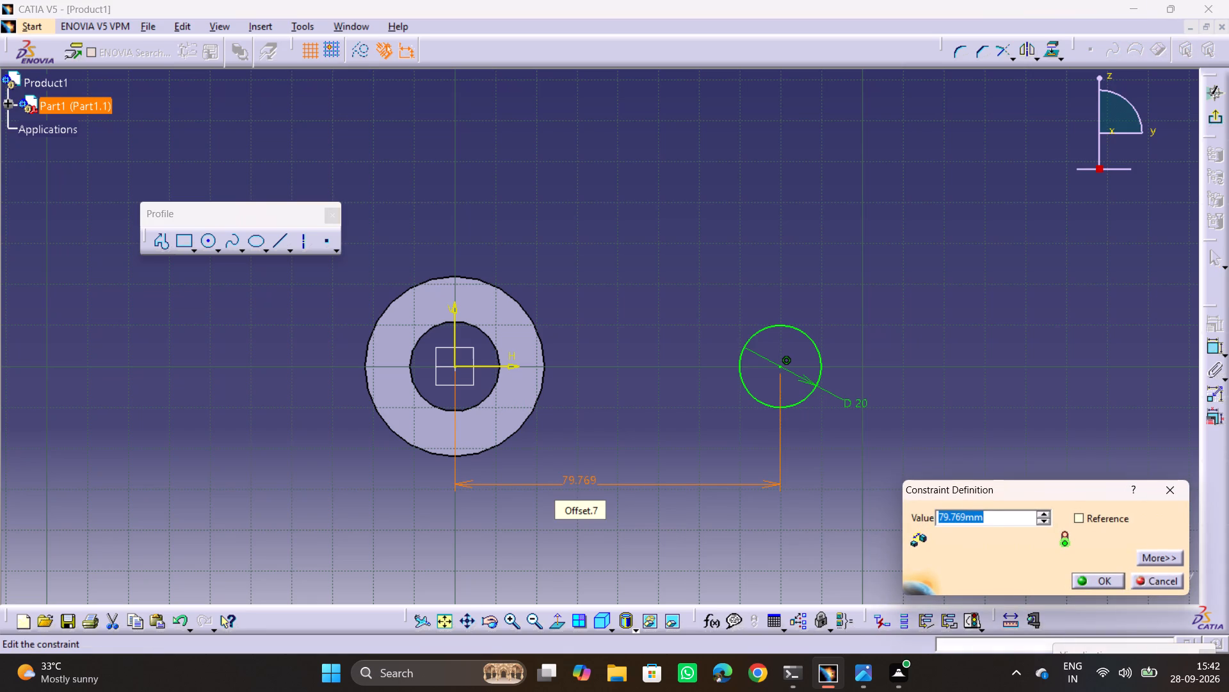
{"action": "type", "text": "72"}
{"action": "key", "text": "Return"}
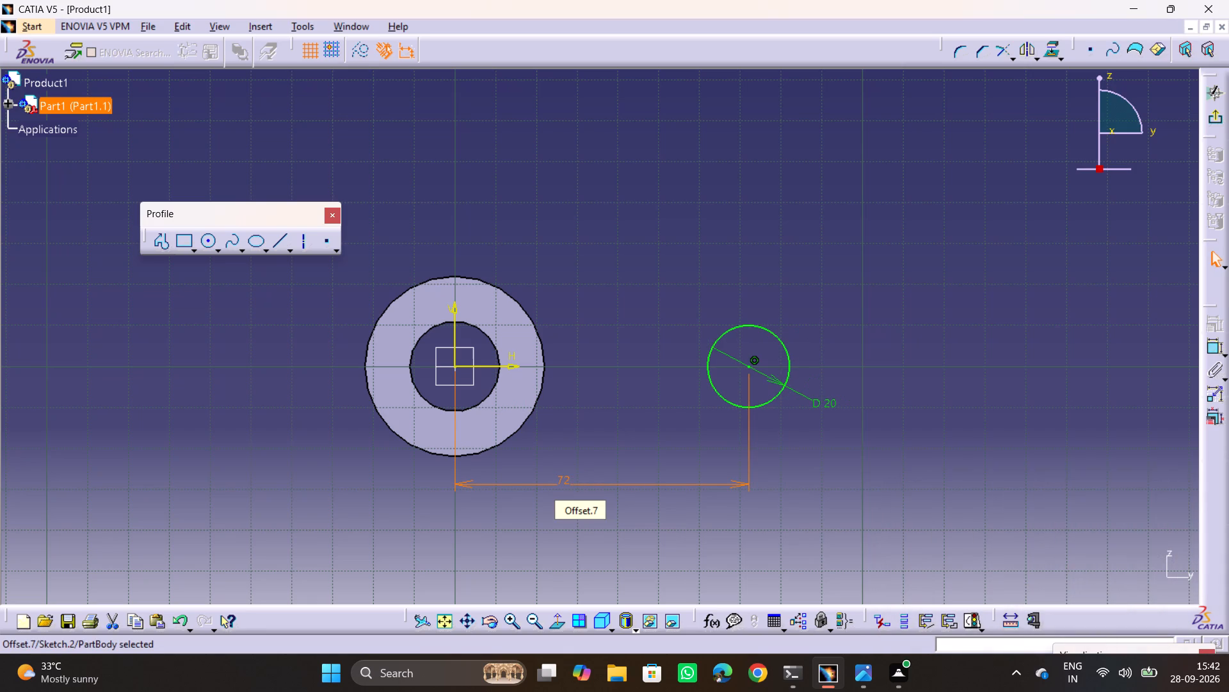
{"action": "left_click", "coordinate": [871, 469]}
Sketch a smaller circle inside the 20 mm circle and constrain the two circles as concentric.
{"action": "key", "text": "alt+Tab"}
{"action": "key", "text": "alt+Tab"}
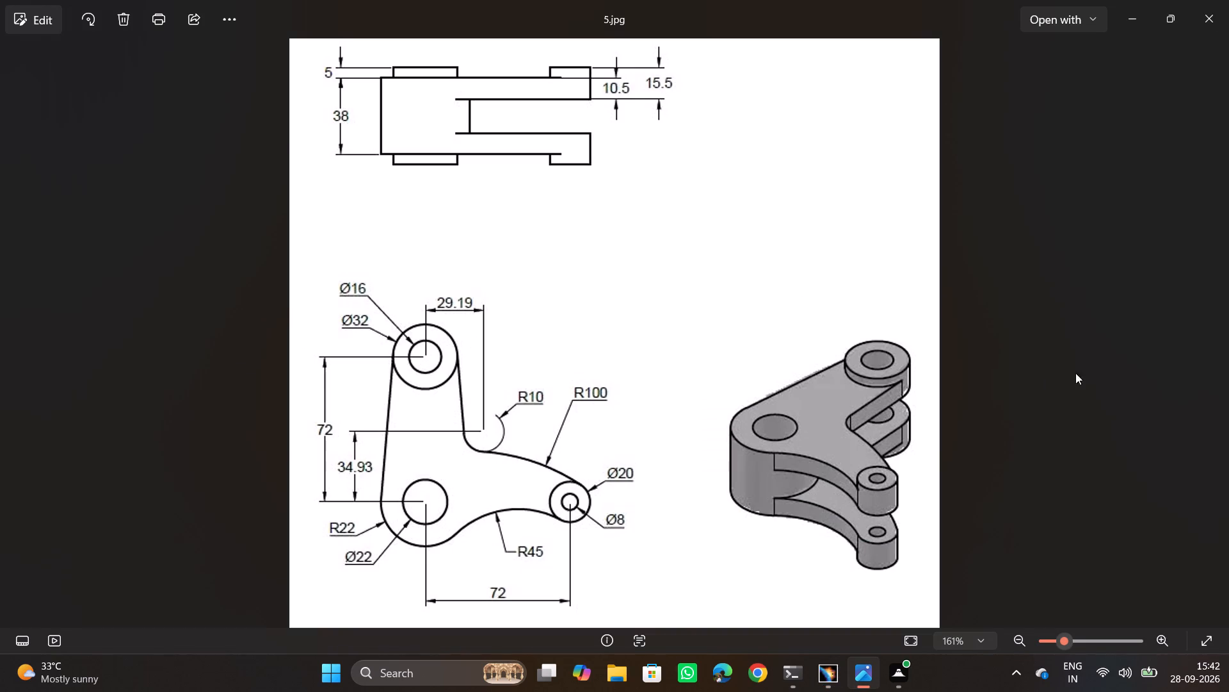
{"action": "left_click", "coordinate": [211, 244]}
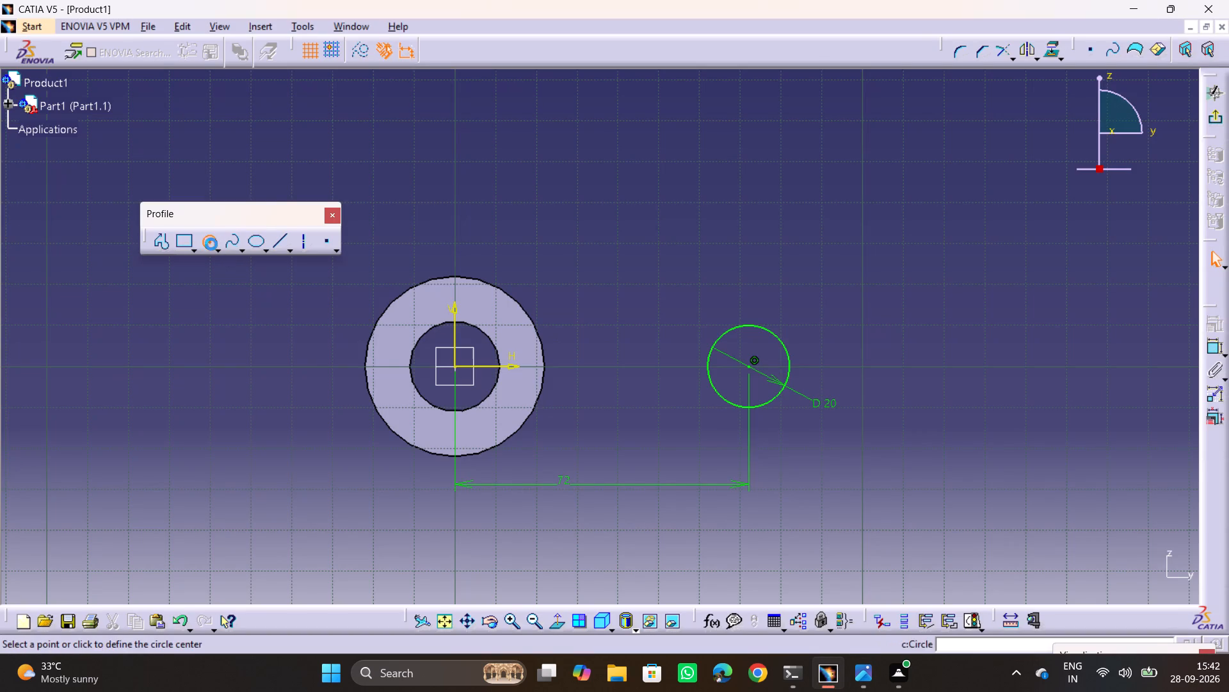
{"action": "left_click", "coordinate": [751, 367]}
{"action": "left_click", "coordinate": [751, 384]}
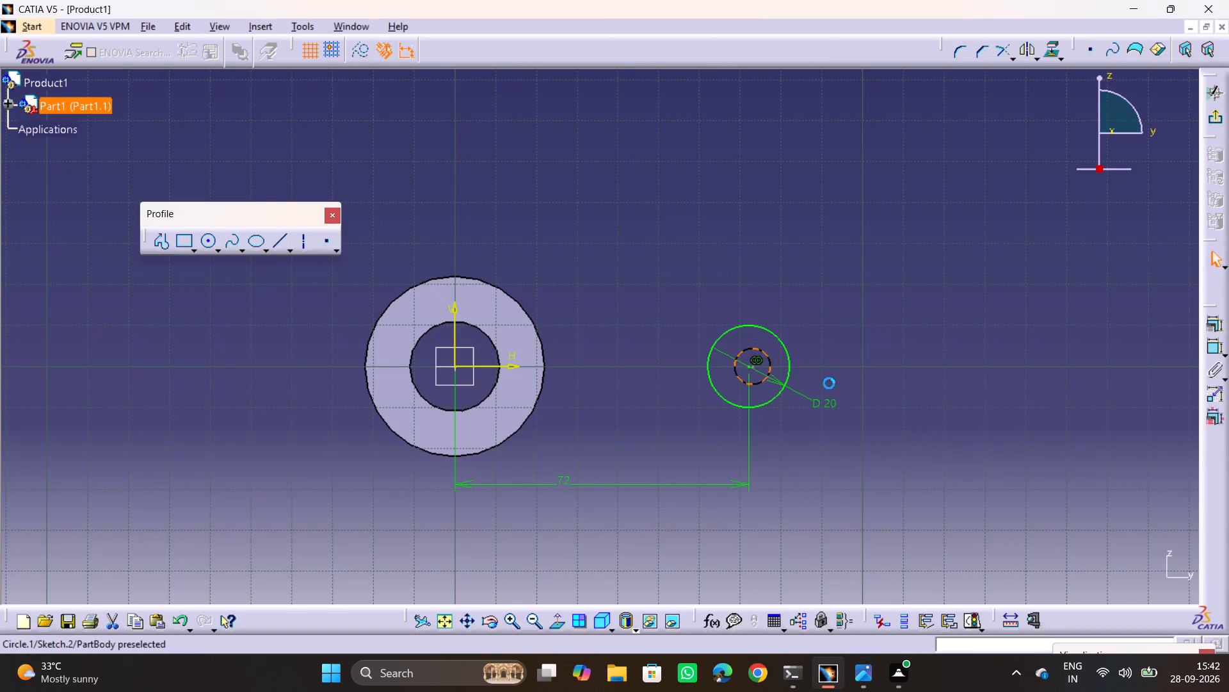
{"action": "left_click", "coordinate": [764, 332], "text": "ctrl"}
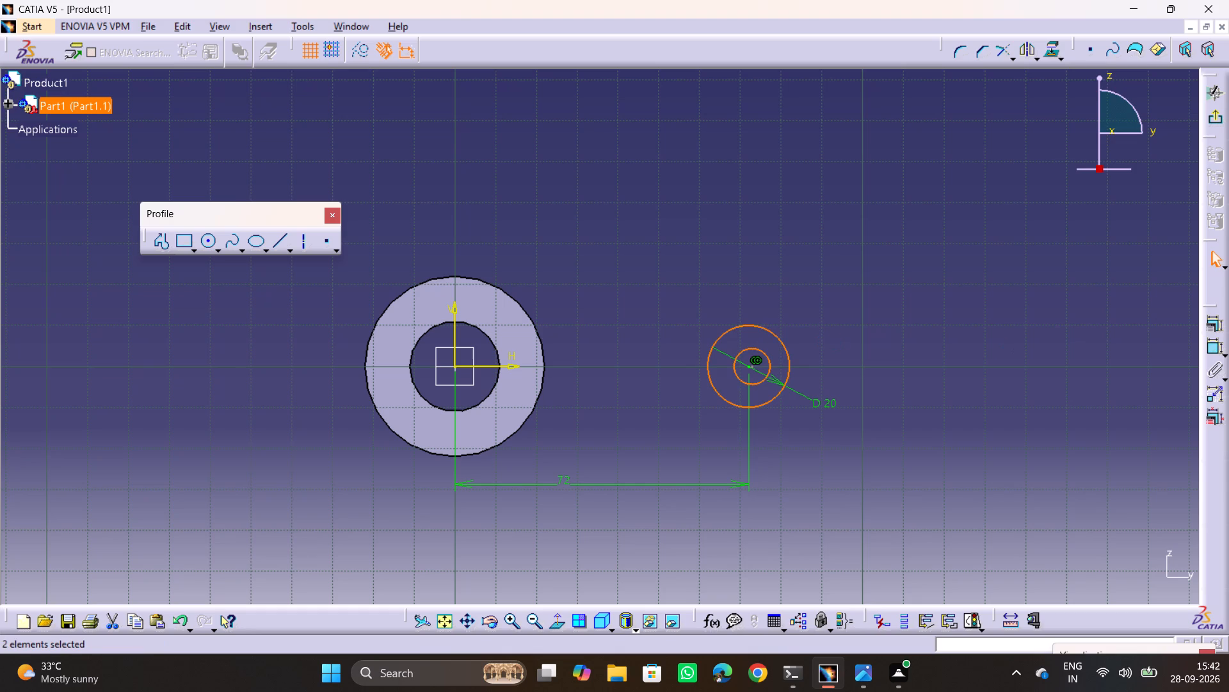
{"action": "left_click", "coordinate": [1203, 325]}
{"action": "left_click", "coordinate": [1204, 330]}
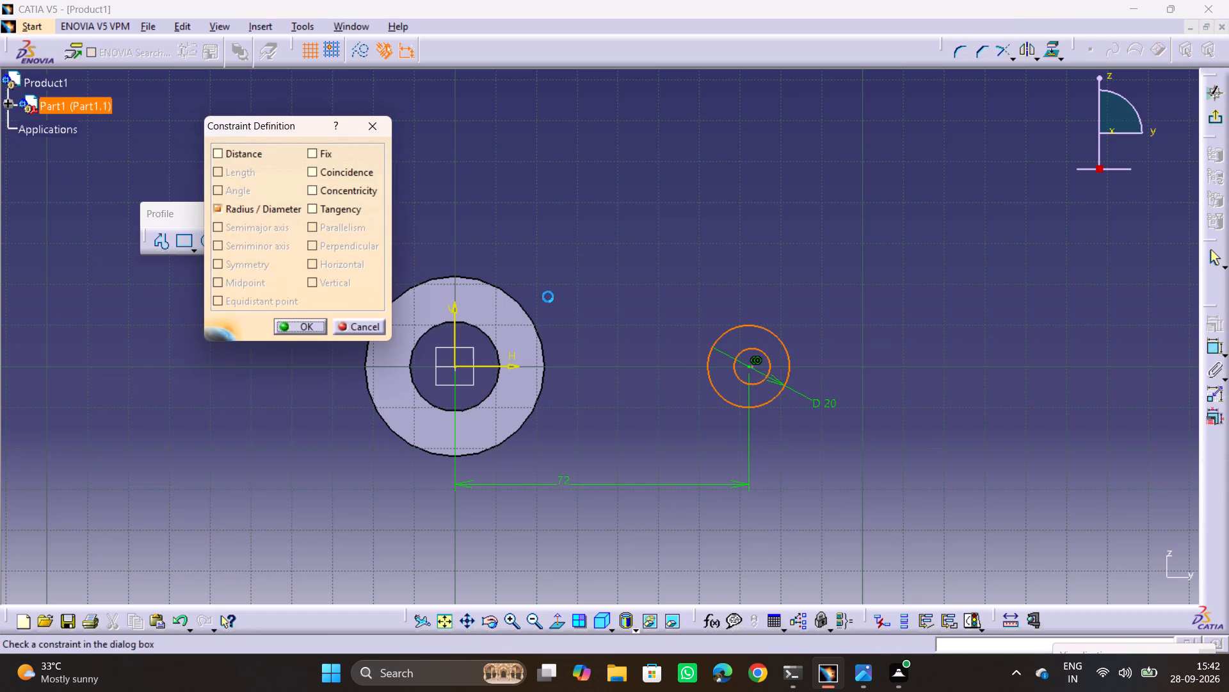
{"action": "left_click", "coordinate": [342, 190]}
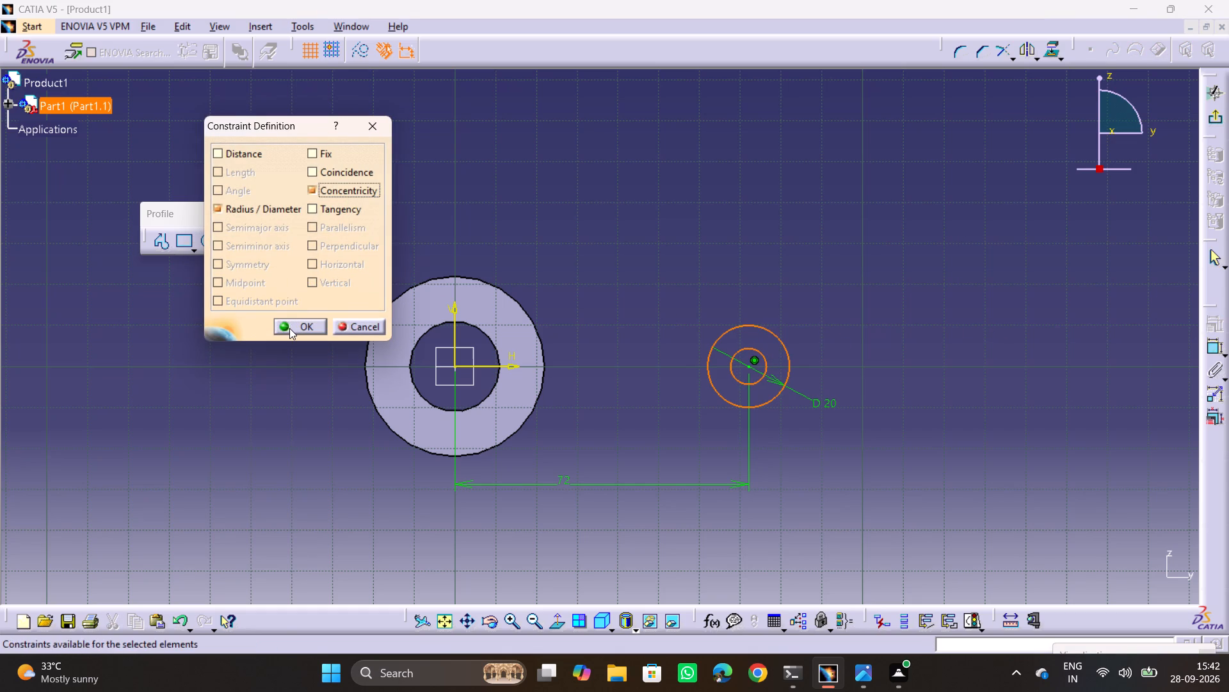
{"action": "left_click", "coordinate": [289, 328]}
Dimension the inner concentric circle's diameter and set it to 8 mm.
{"action": "left_click", "coordinate": [743, 356]}
{"action": "left_click", "coordinate": [744, 349]}
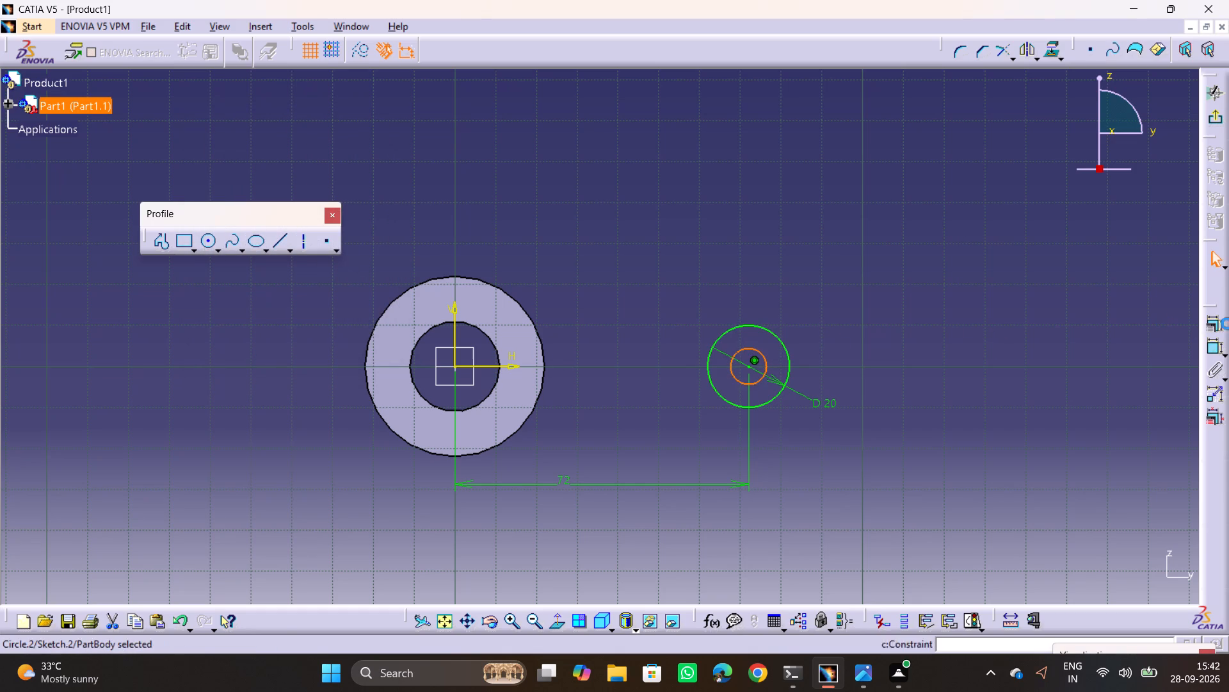
{"action": "left_click", "coordinate": [1207, 349]}
{"action": "left_click", "coordinate": [865, 348]}
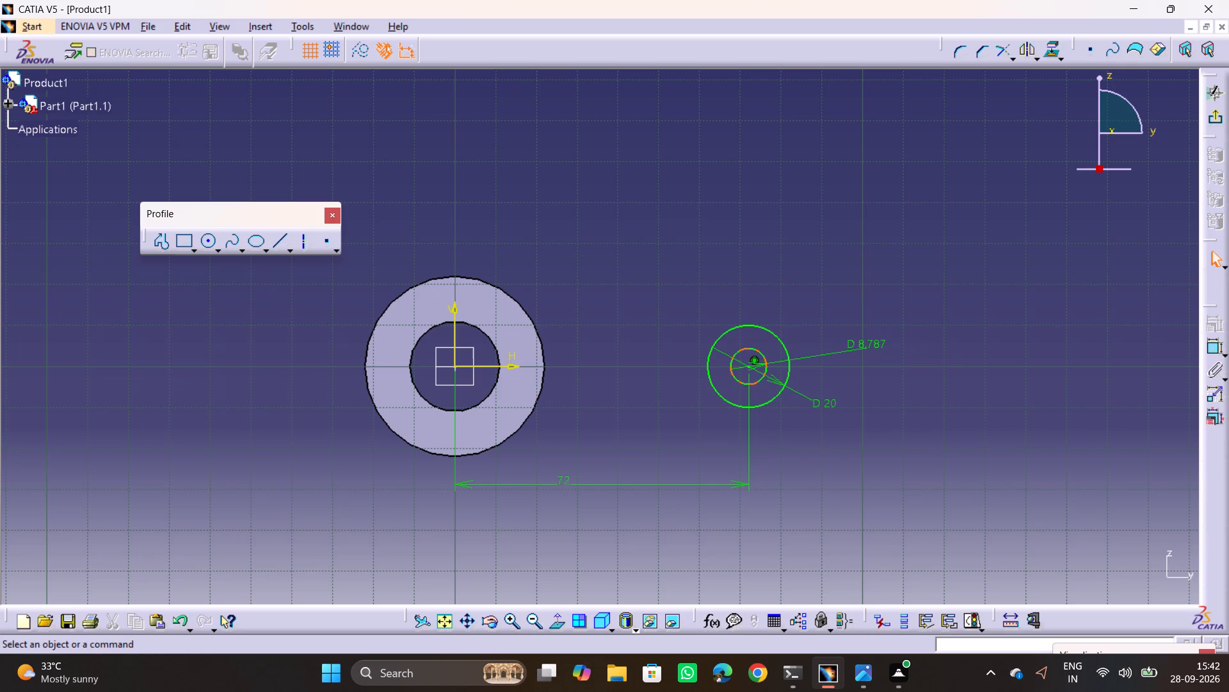
{"action": "double_click", "coordinate": [869, 347]}
{"action": "key", "text": "8"}
{"action": "key", "text": "Return"}
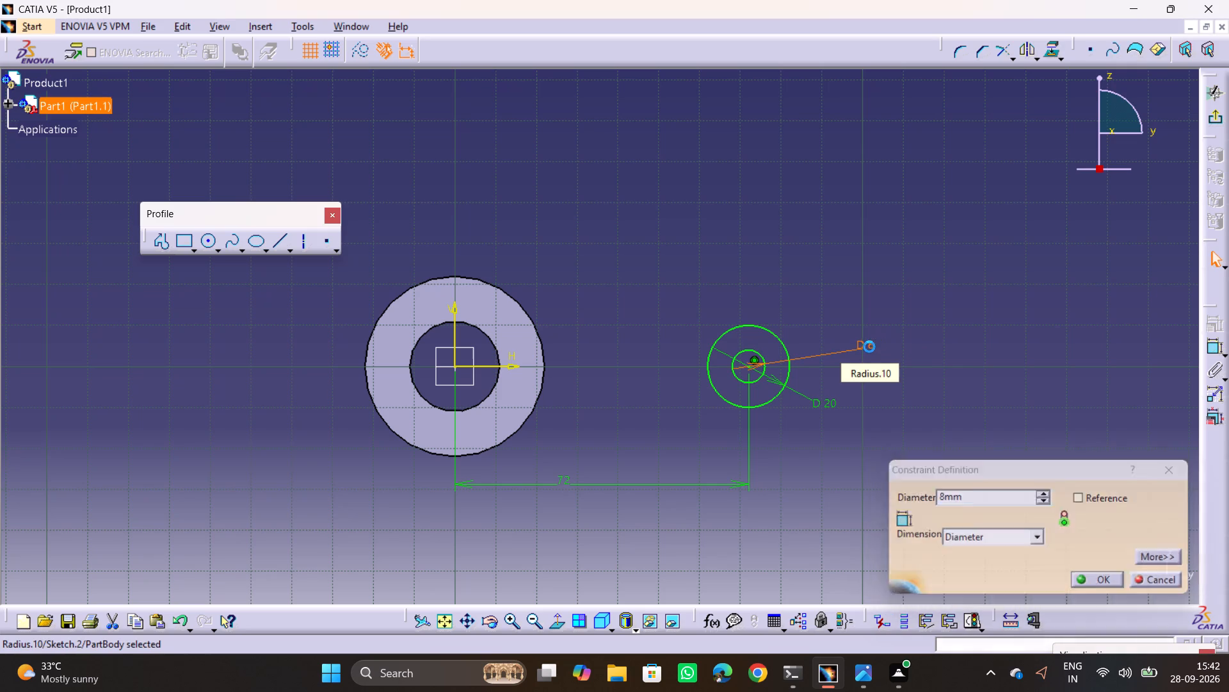
{"action": "left_click", "coordinate": [964, 426]}
Consult the 5.jpg drawing and sketch a free circle above the horizontal axis, between the hub and the 20 mm boss circle, for the R10 corner.
{"action": "key", "text": "alt+Tab"}
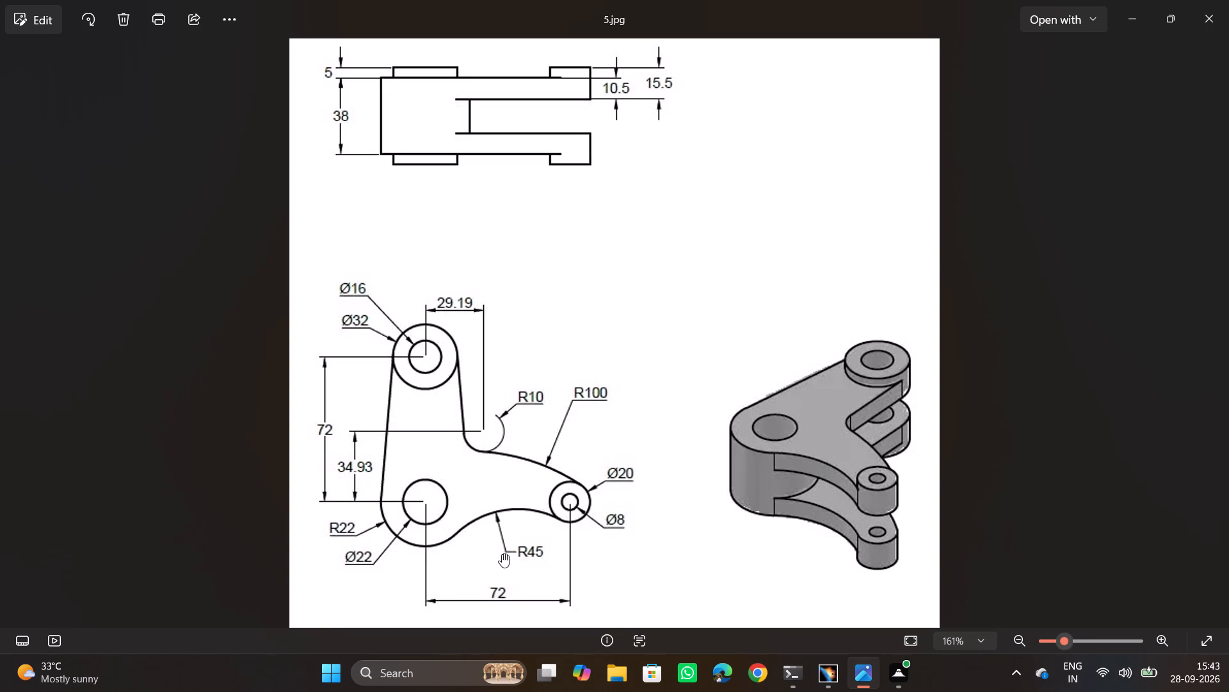
{"action": "key", "text": "alt+Tab"}
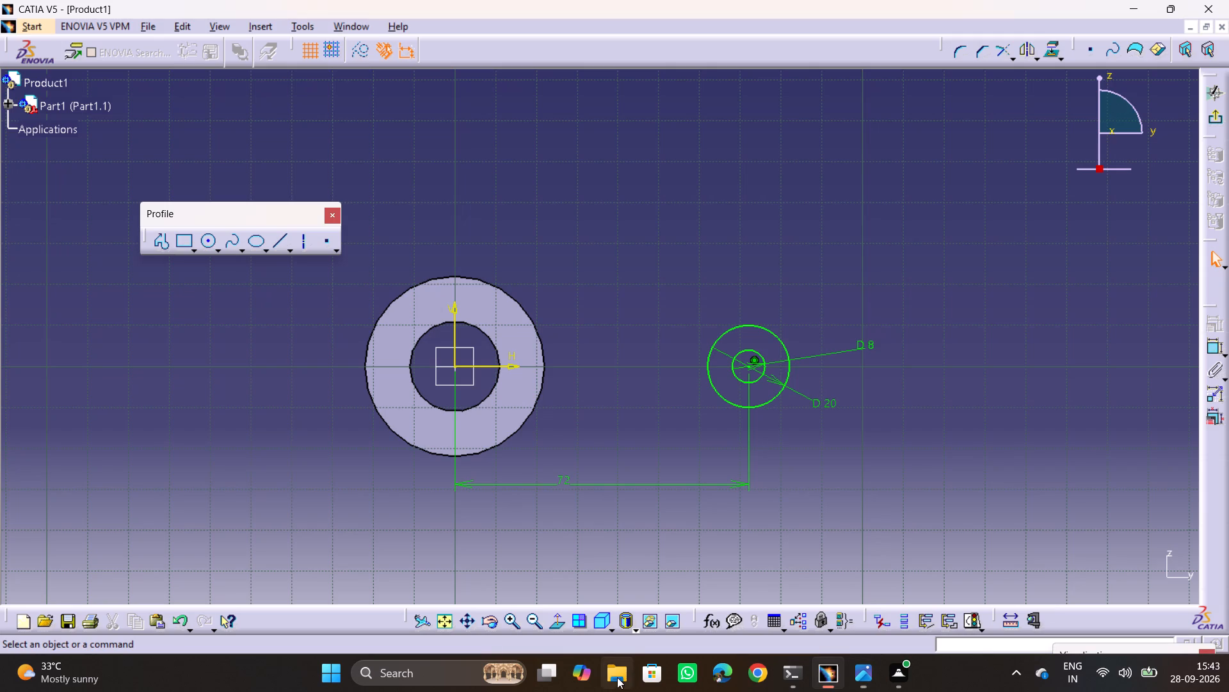
{"action": "scroll", "coordinate": [620, 663], "scroll_direction": "down", "scroll_amount": 1}
{"action": "middle_click_drag", "start_coordinate": [616, 498], "coordinate": [606, 454]}
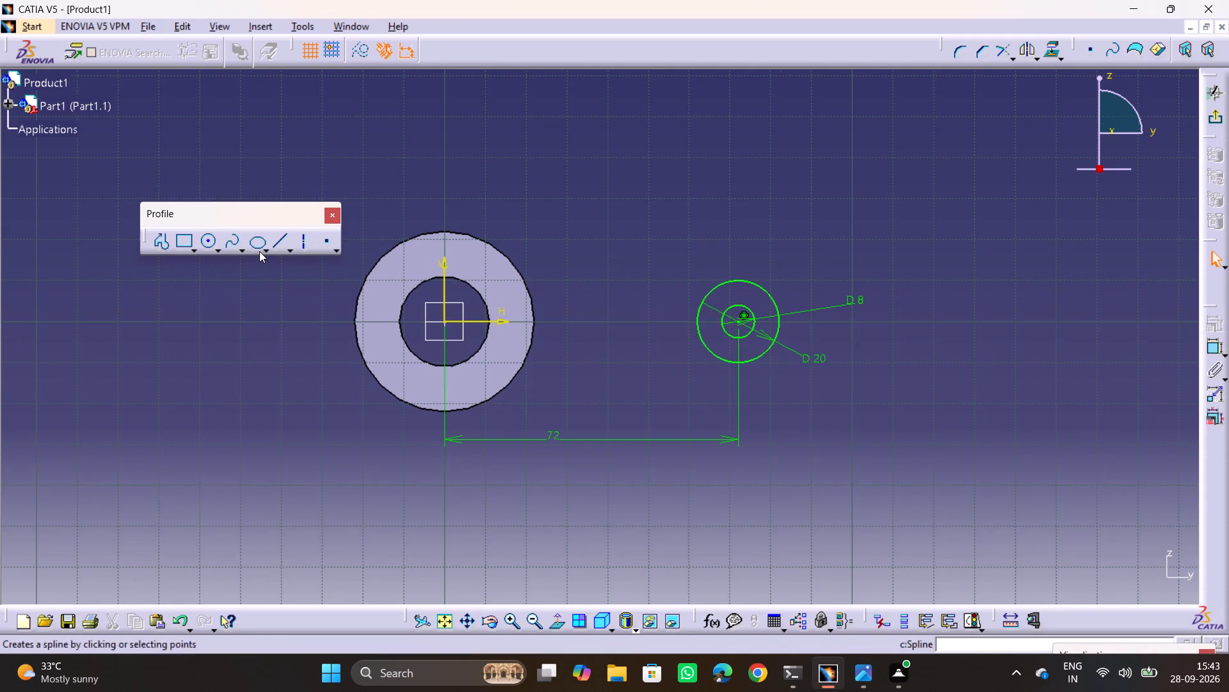
{"action": "middle_click_drag", "start_coordinate": [502, 235], "coordinate": [510, 260]}
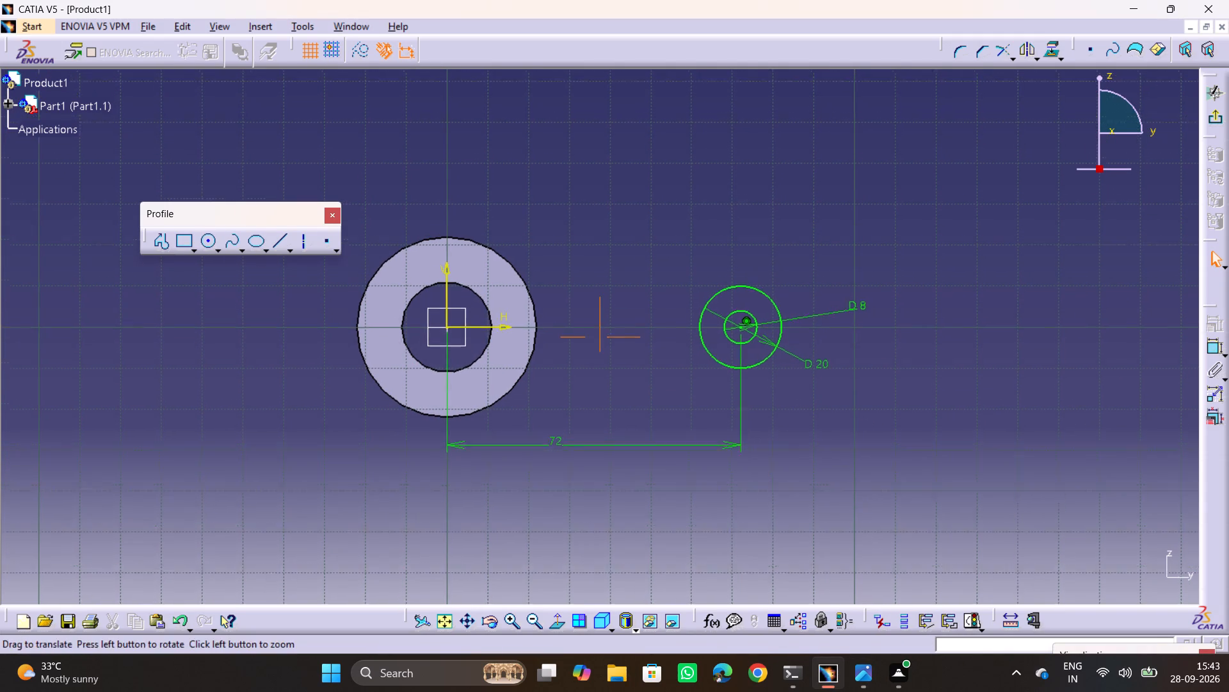
{"action": "middle_click_drag", "start_coordinate": [510, 260], "coordinate": [507, 343]}
{"action": "key", "text": "alt+Tab"}
{"action": "key", "text": "alt+Tab"}
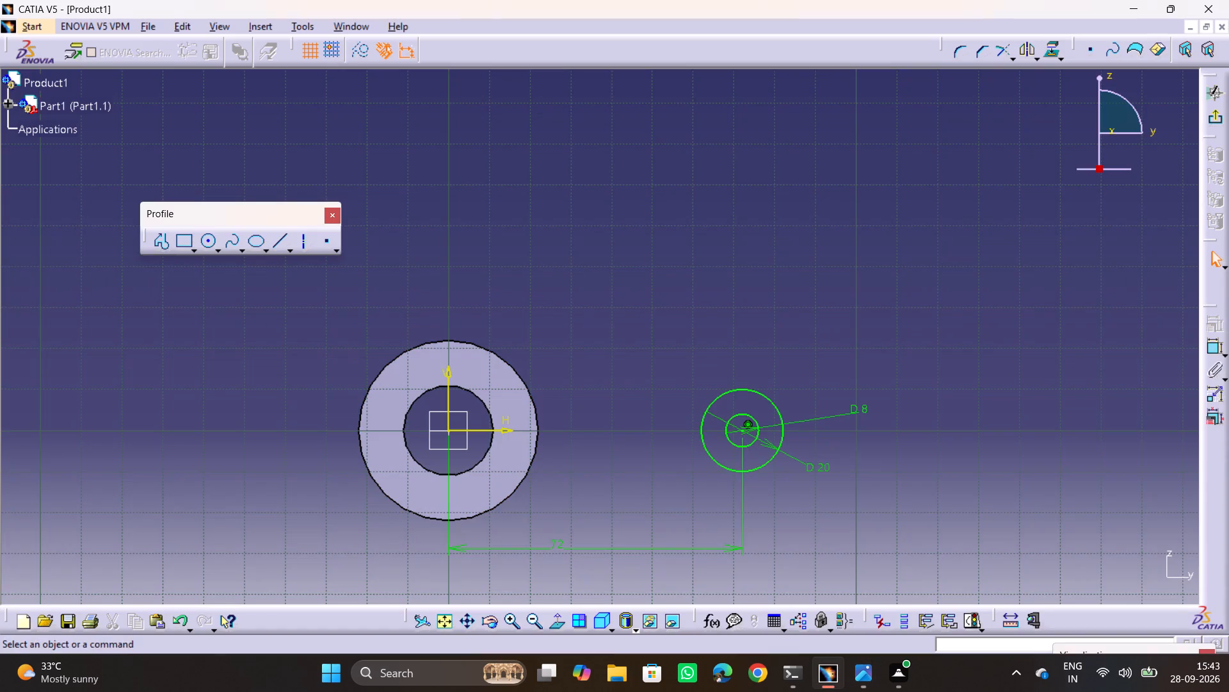
{"action": "left_click", "coordinate": [211, 244]}
{"action": "middle_click_drag", "start_coordinate": [401, 239], "coordinate": [414, 336]}
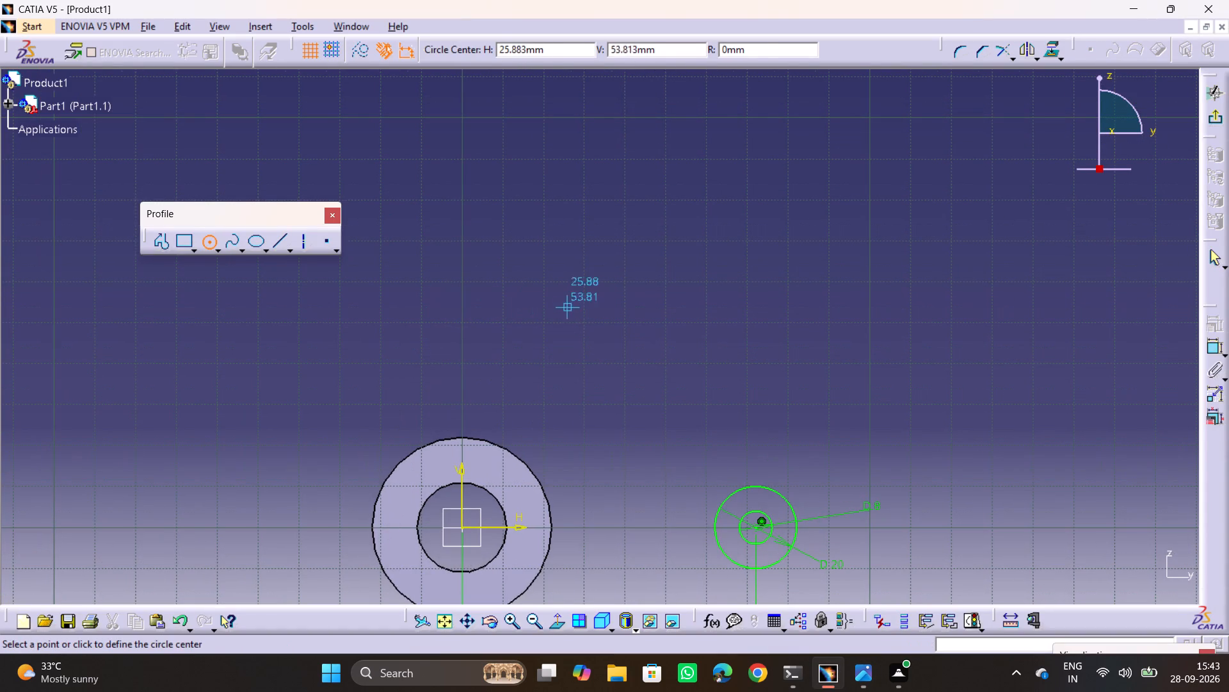
{"action": "left_click", "coordinate": [605, 337]}
{"action": "left_click", "coordinate": [592, 301]}
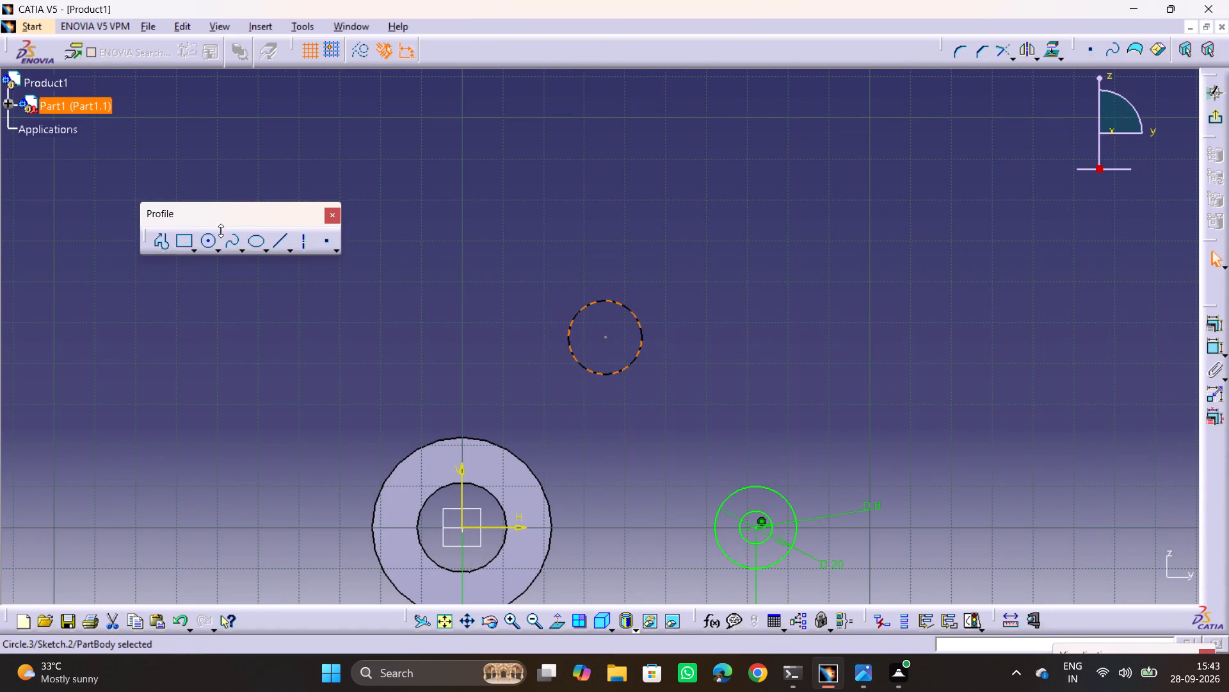
Sketch a circle of about 12 mm radius centred on the vertical axis, well above the hub, for the upper boss.
{"action": "left_click", "coordinate": [207, 240]}
{"action": "key", "text": "alt+Tab"}
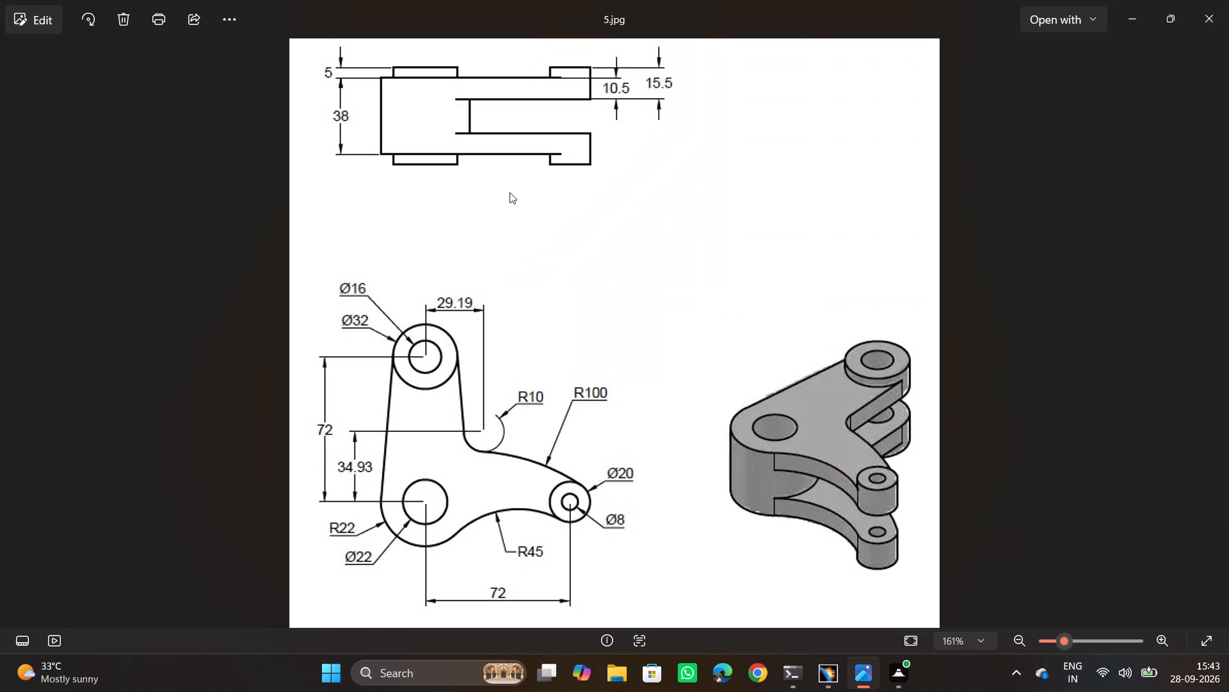
{"action": "key", "text": "alt+Tab"}
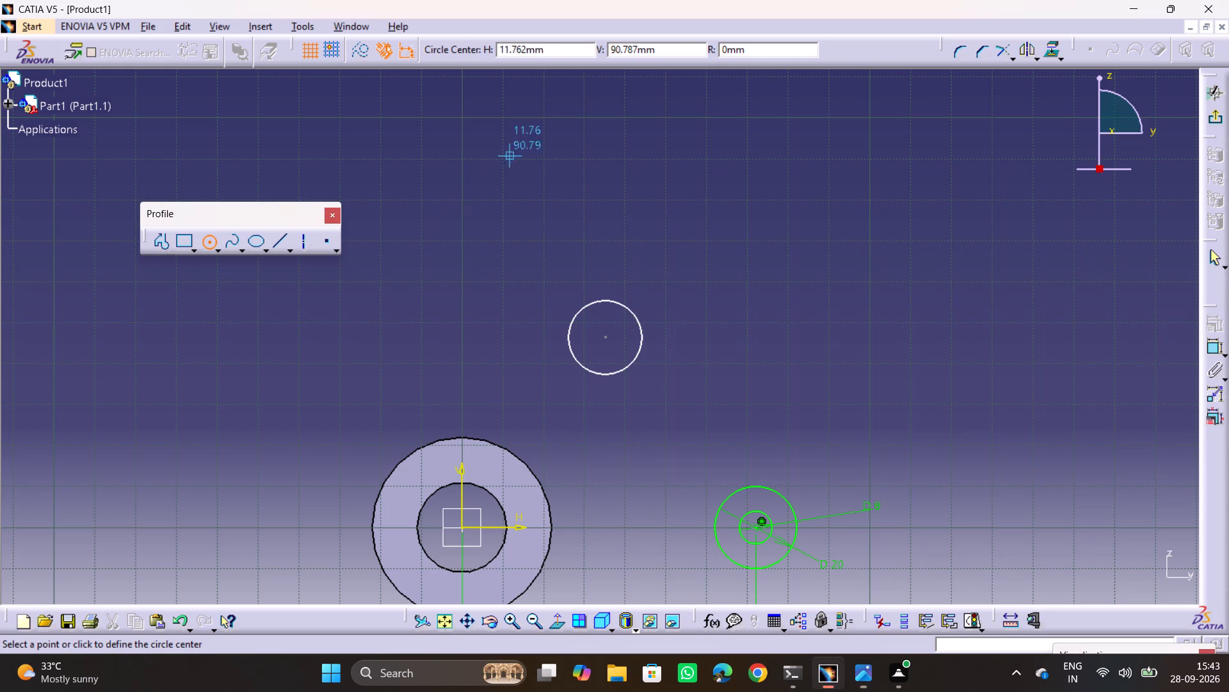
{"action": "left_click", "coordinate": [463, 140]}
{"action": "left_click", "coordinate": [495, 178]}
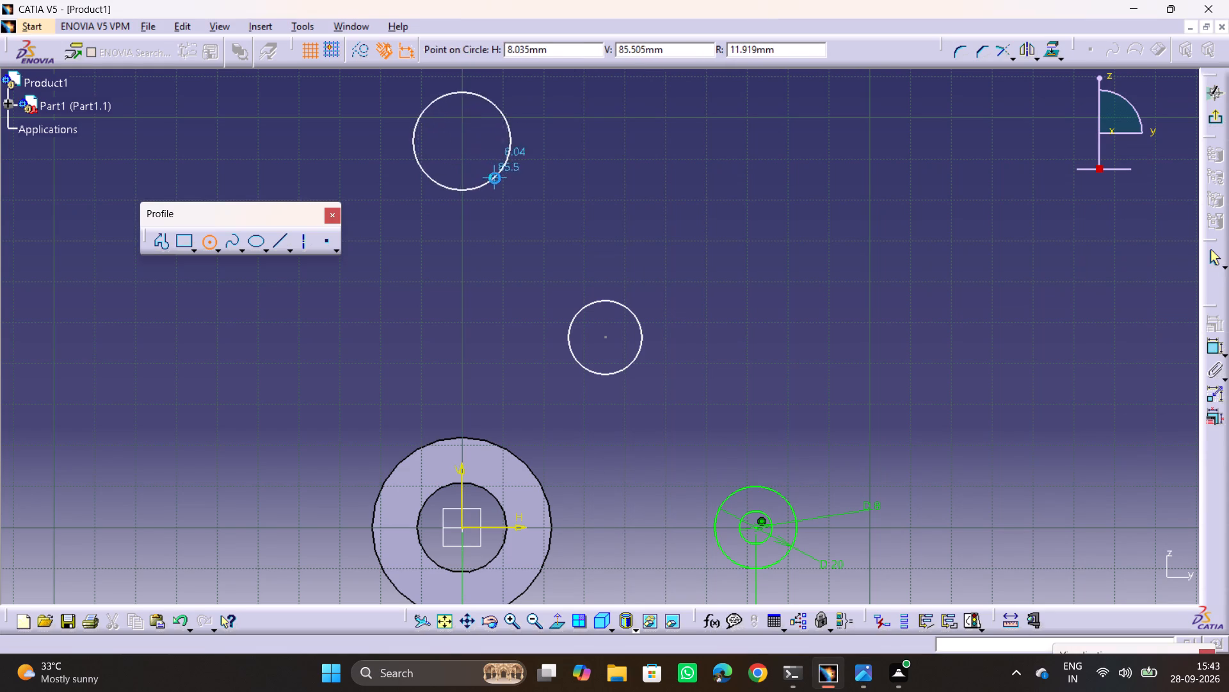
Dimension the diameter of the upper boss circle on the vertical axis and set it to 32 mm.
{"action": "middle_click_drag", "start_coordinate": [668, 246], "coordinate": [764, 311]}
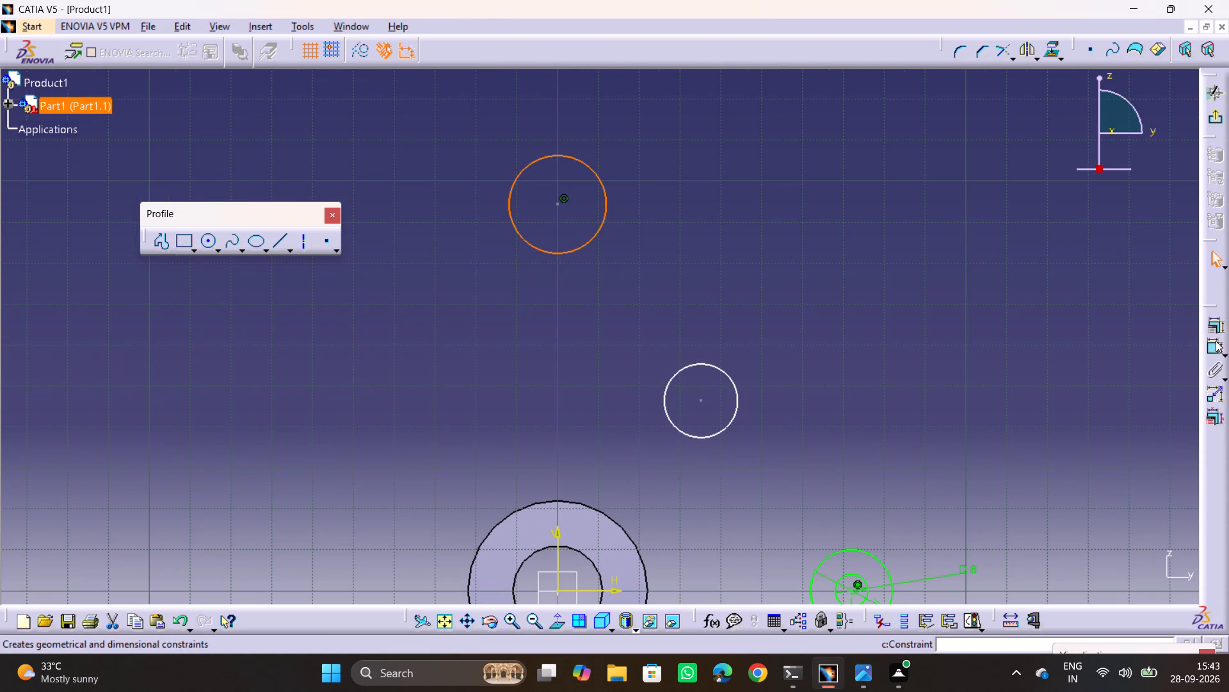
{"action": "left_click_drag", "start_coordinate": [1214, 346], "coordinate": [1207, 348]}
{"action": "left_click", "coordinate": [386, 128]}
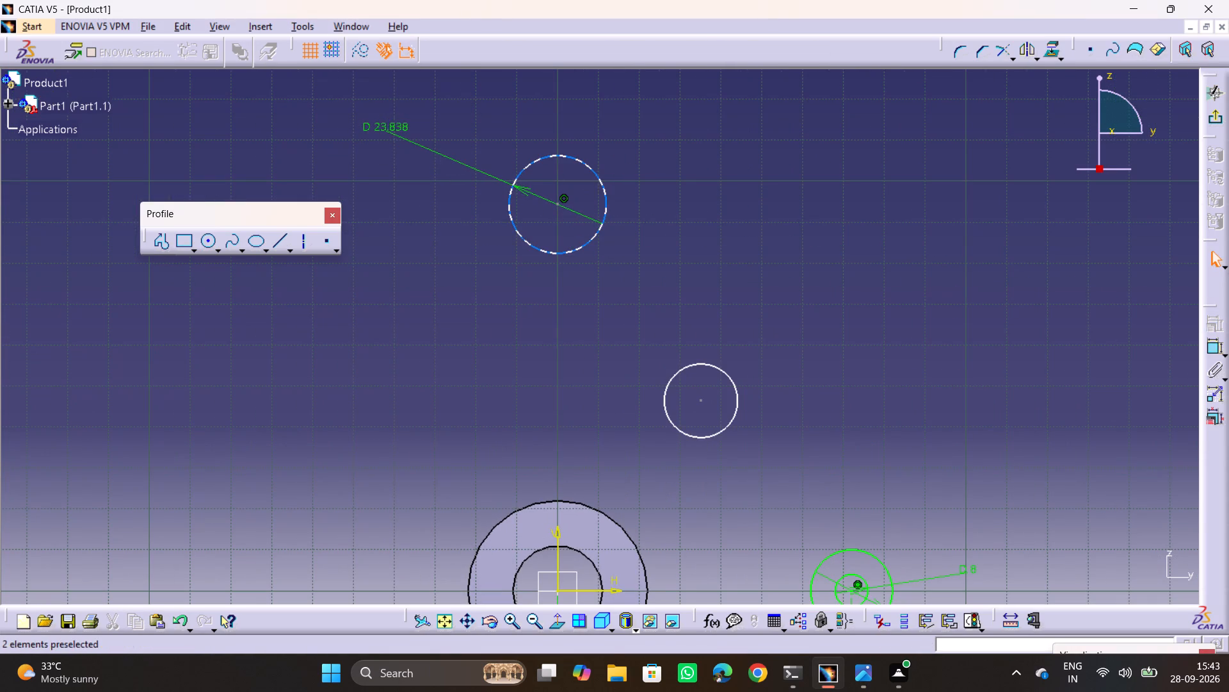
{"action": "key", "text": "alt+Tab"}
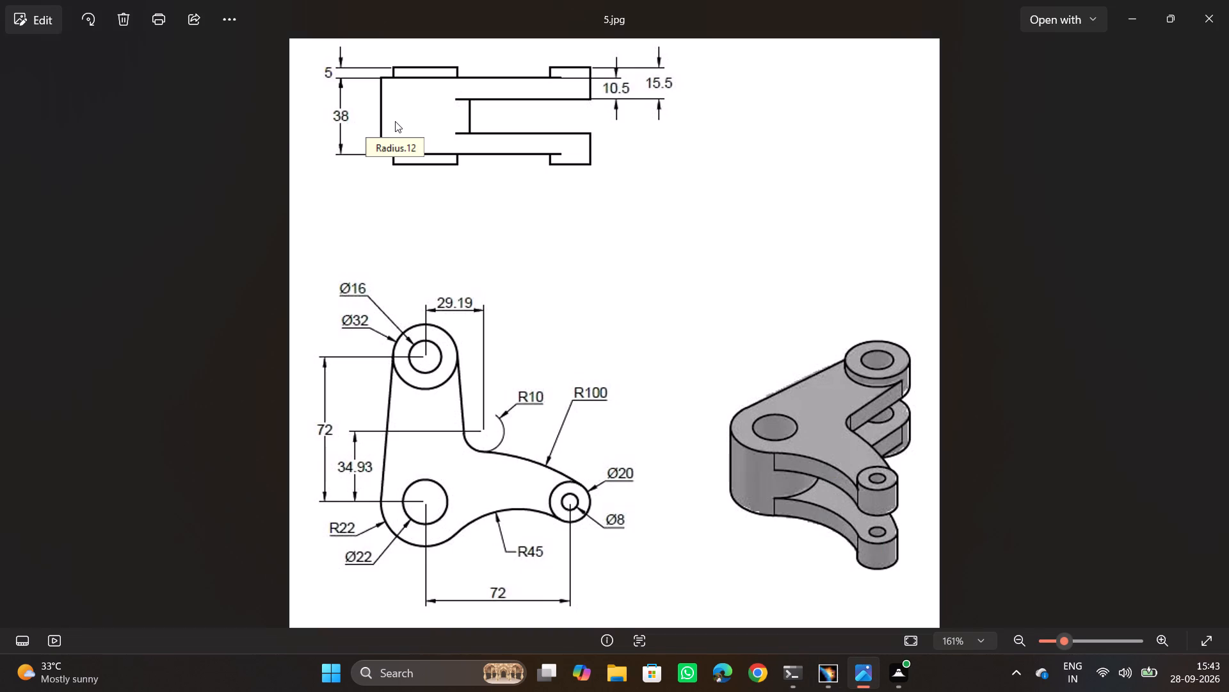
{"action": "key", "text": "alt+Tab"}
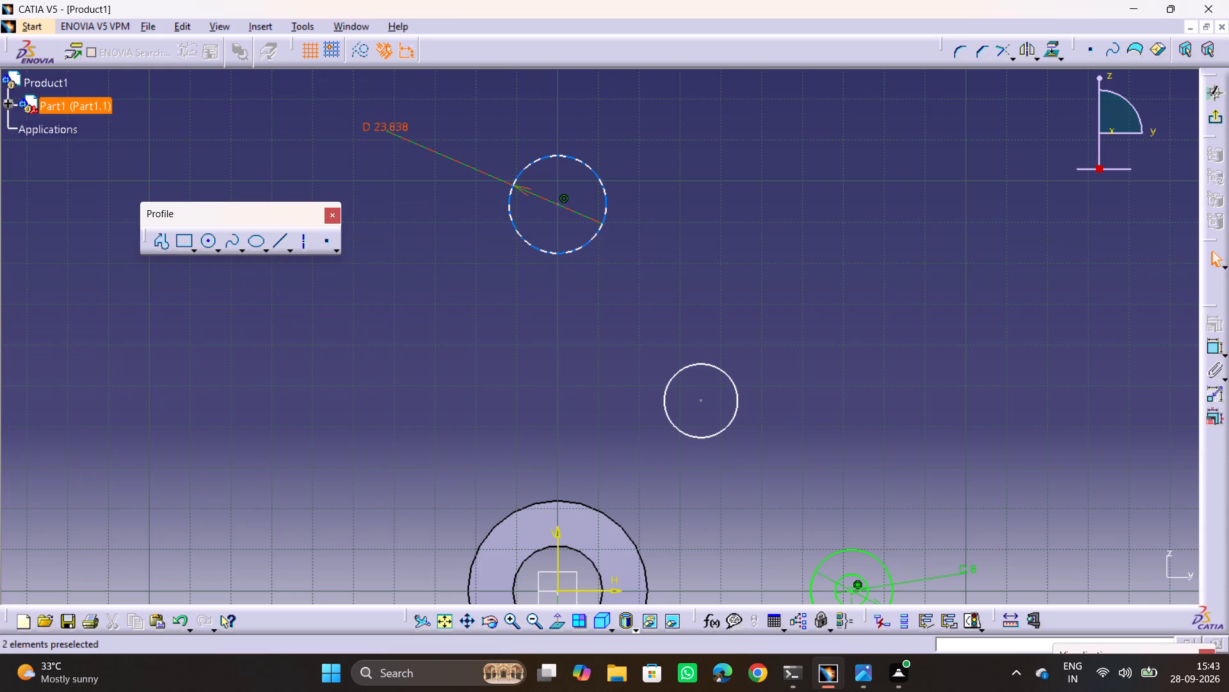
{"action": "double_click", "coordinate": [399, 129]}
{"action": "type", "text": "32"}
{"action": "key", "text": "Return"}
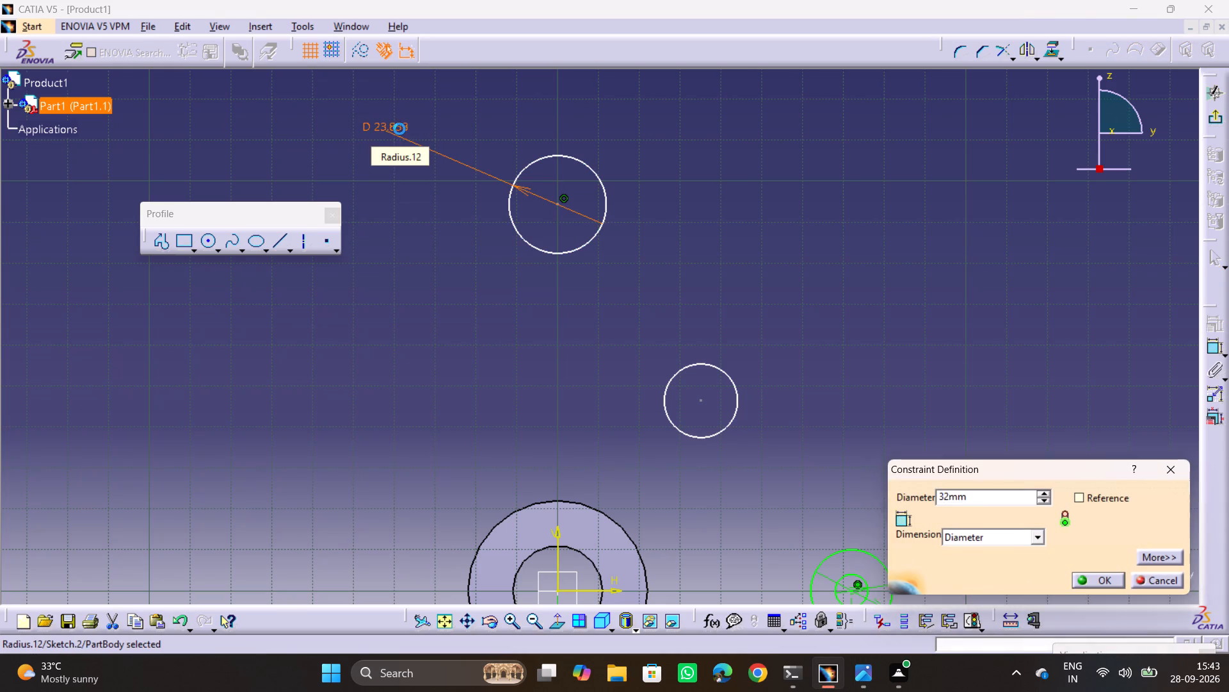
Dimension the diameter of the free R10 corner circle between the bosses and set it to 20 mm, per the drawing.
{"action": "middle_click_drag", "start_coordinate": [782, 411], "coordinate": [767, 393]}
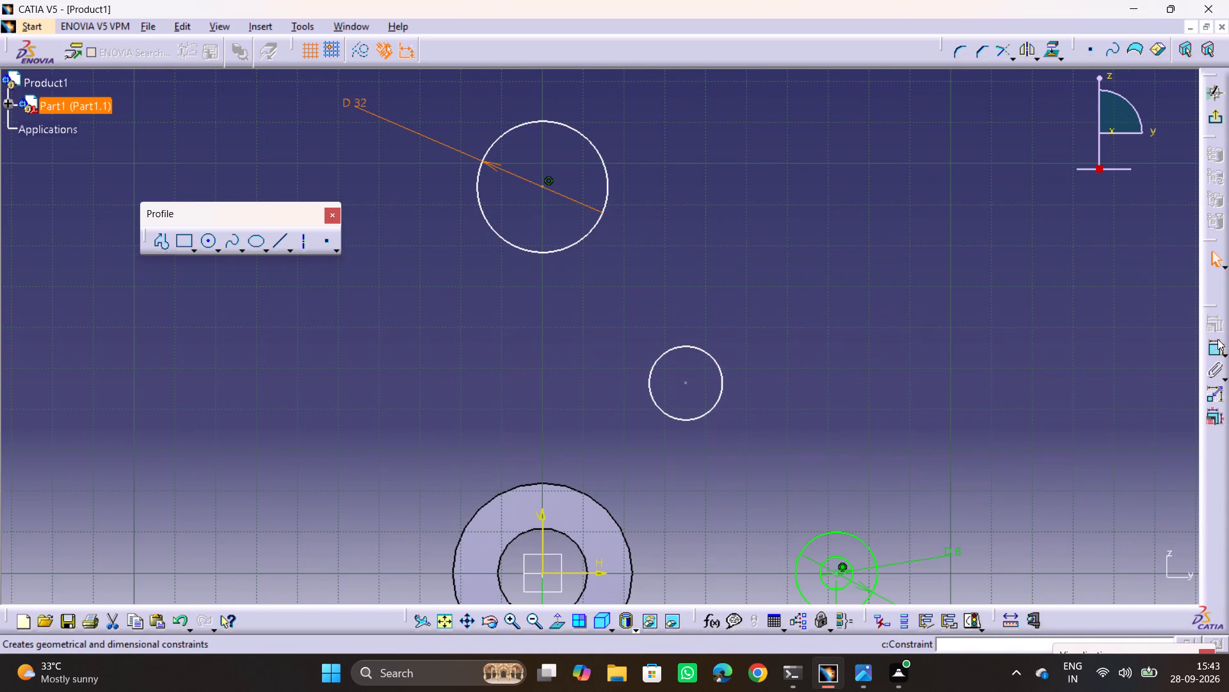
{"action": "left_click", "coordinate": [1217, 339]}
{"action": "left_click", "coordinate": [707, 416]}
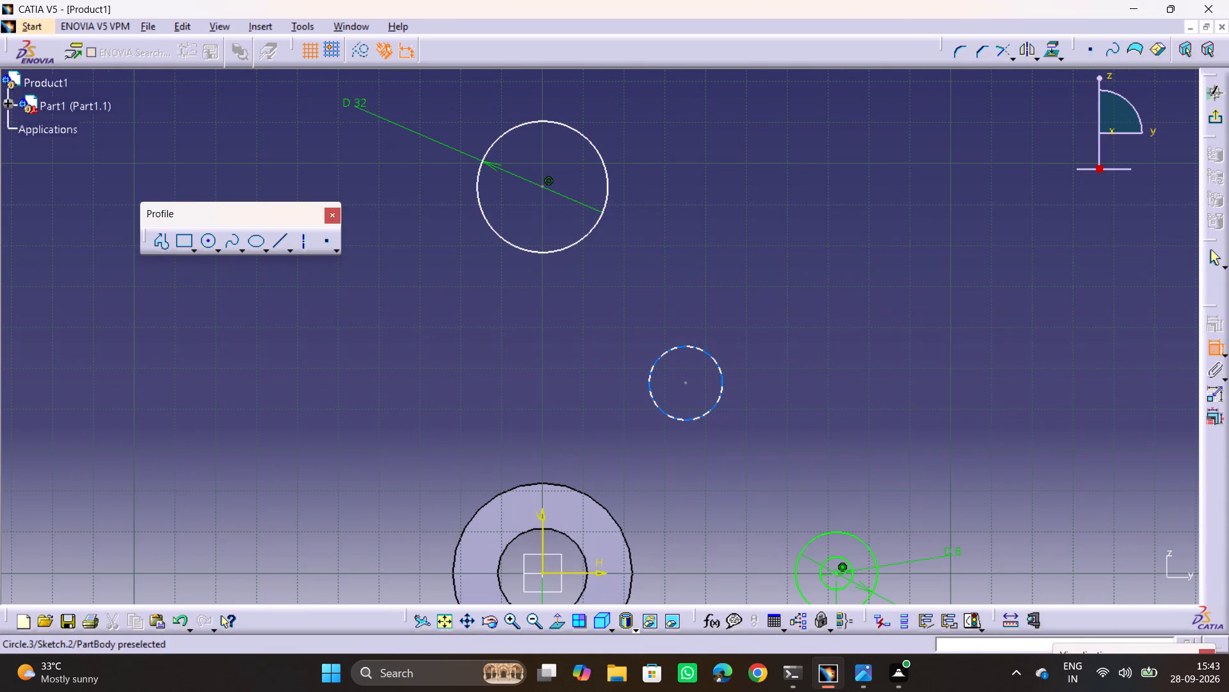
{"action": "left_click", "coordinate": [713, 410]}
{"action": "left_click", "coordinate": [863, 328]}
{"action": "key", "text": "alt+Tab"}
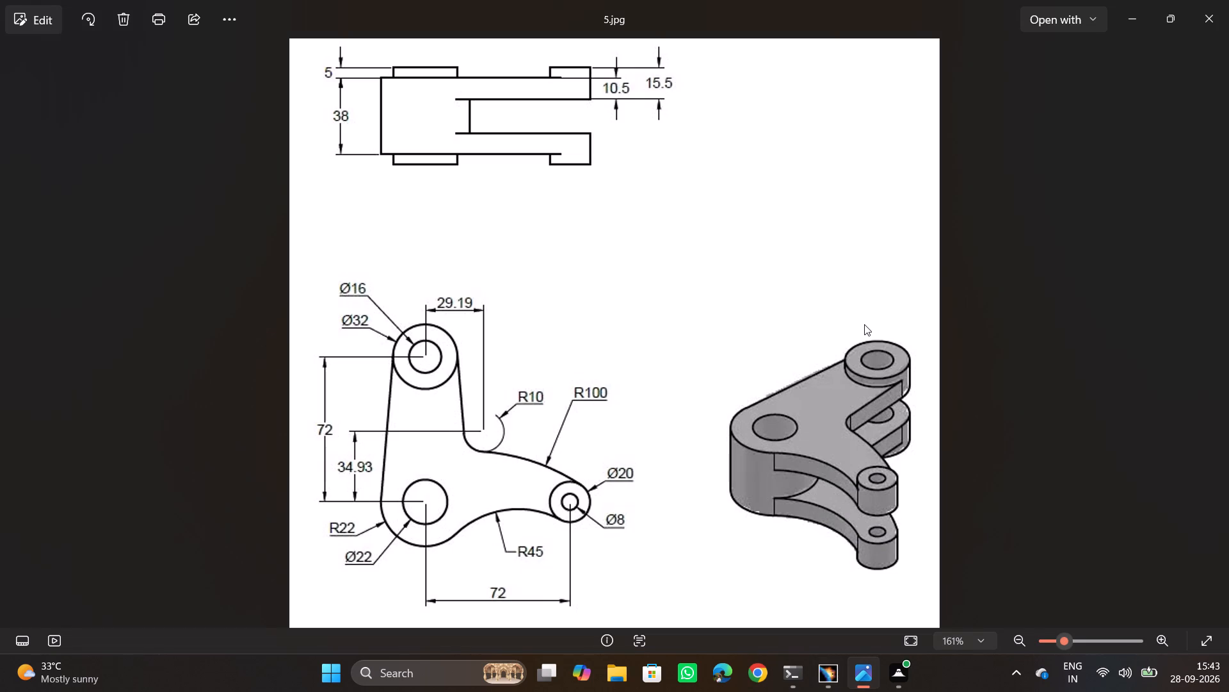
{"action": "key", "text": "alt+Tab"}
{"action": "double_click", "coordinate": [858, 330]}
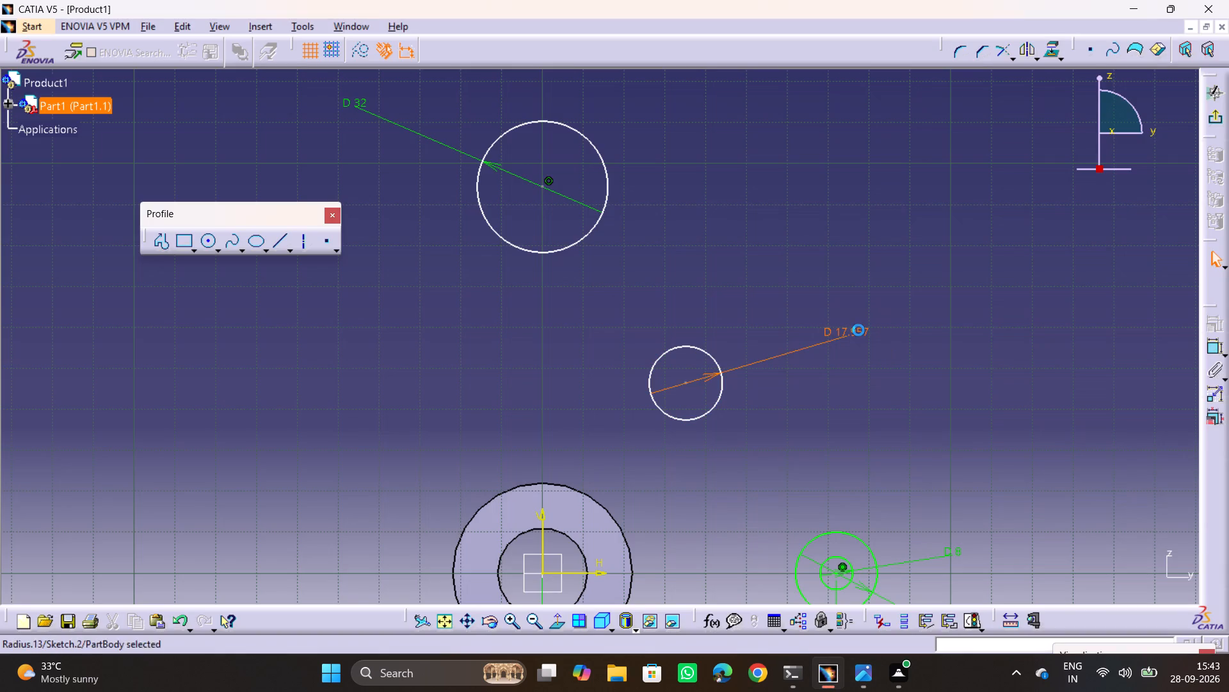
{"action": "type", "text": "20"}
{"action": "key", "text": "Return"}
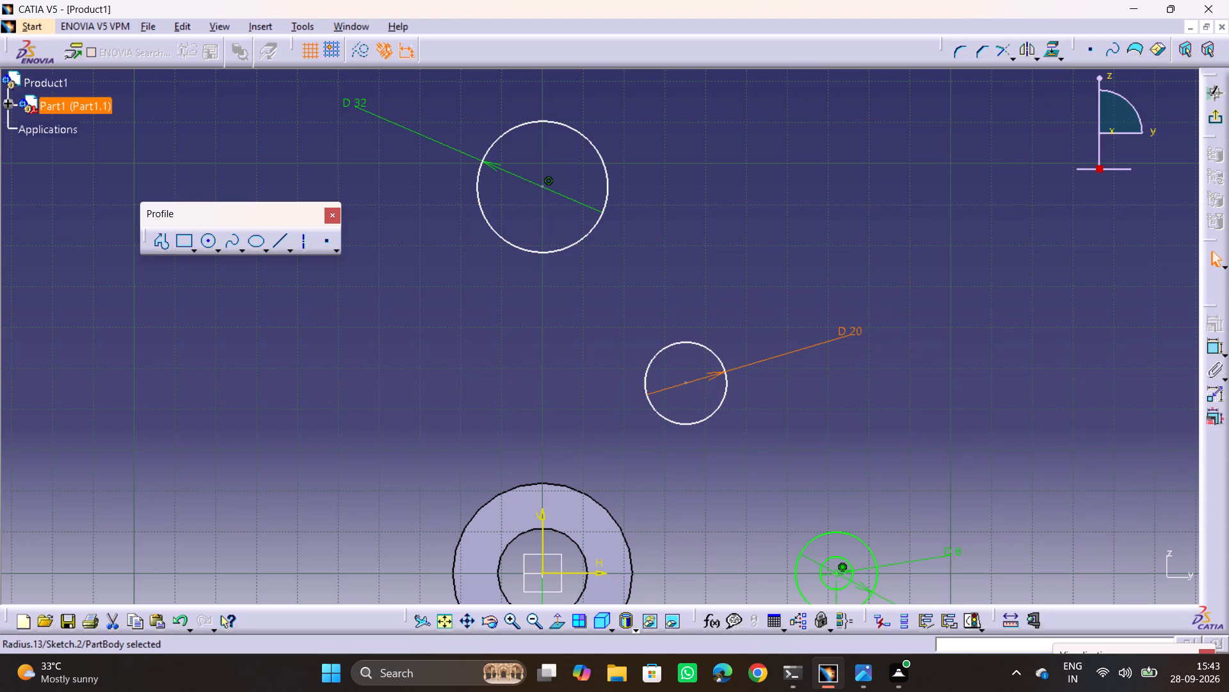
Dimension the vertical distance from the horizontal axis to the corner circle's centre and set it to 34.93 mm.
{"action": "middle_click_drag", "start_coordinate": [769, 365], "coordinate": [814, 201]}
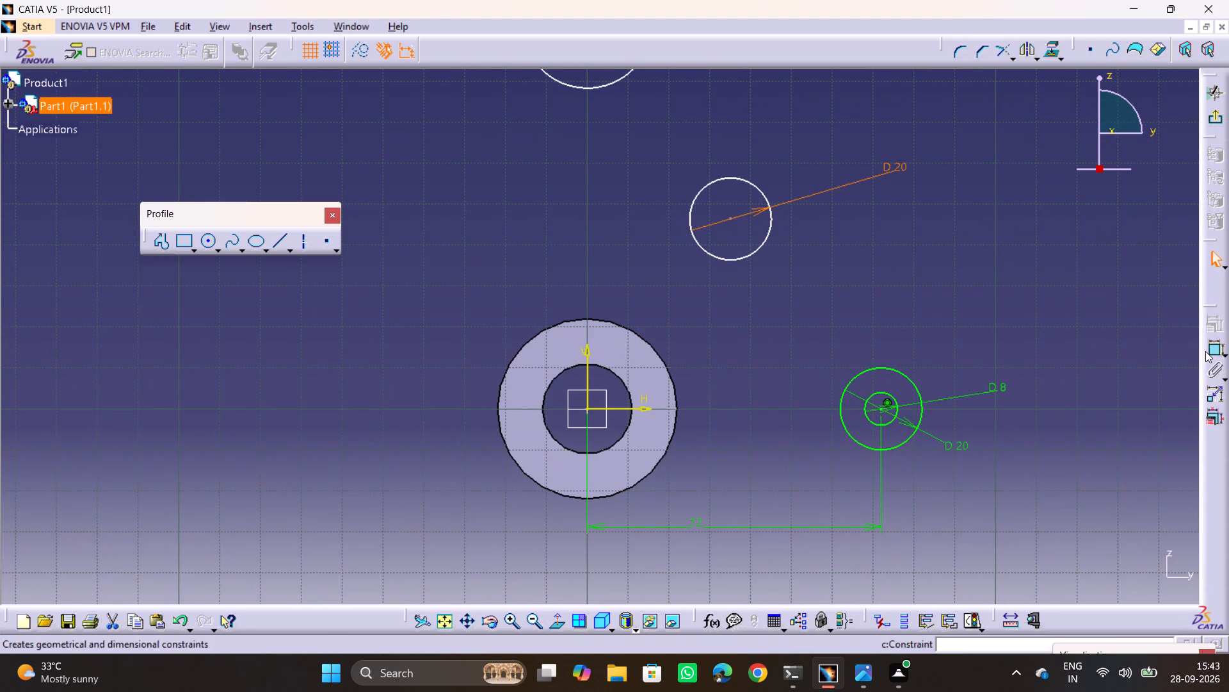
{"action": "left_click", "coordinate": [1214, 343]}
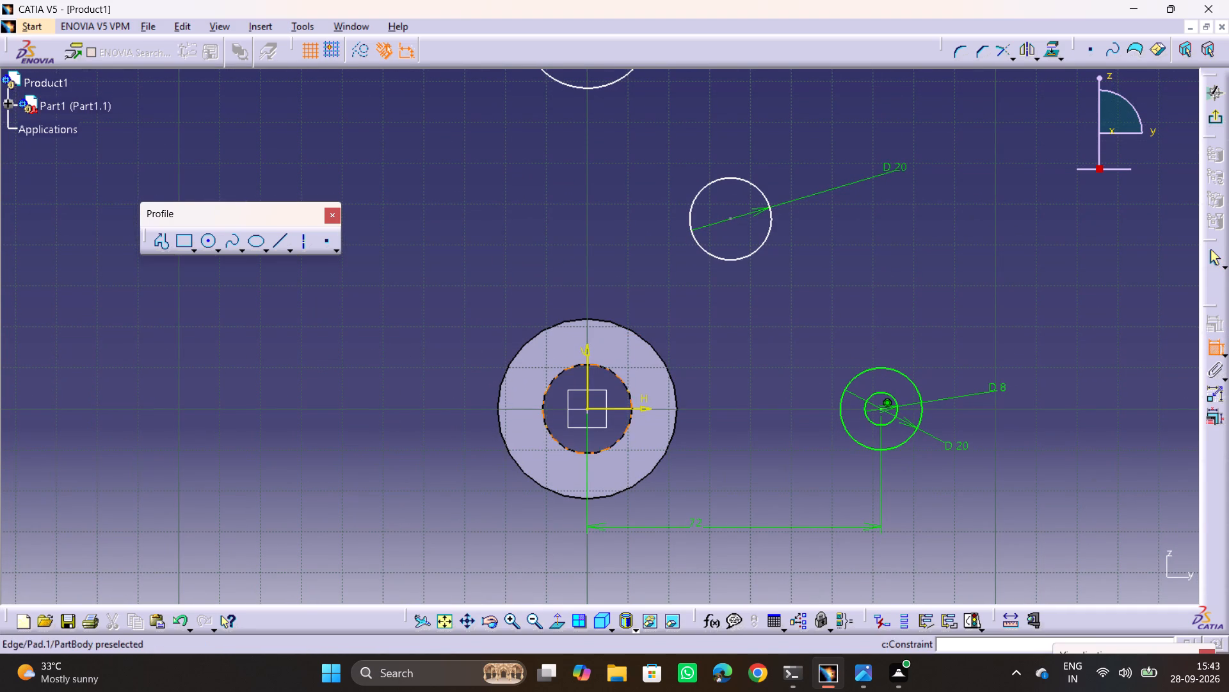
{"action": "left_click", "coordinate": [628, 409]}
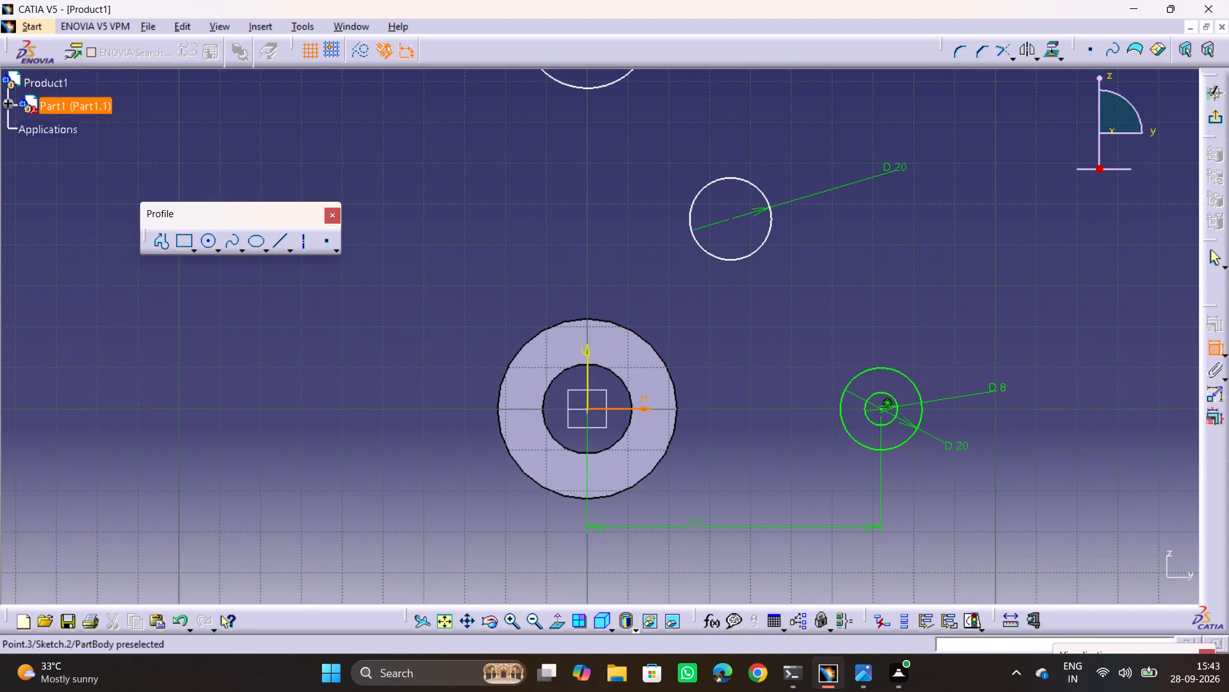
{"action": "left_click", "coordinate": [734, 216]}
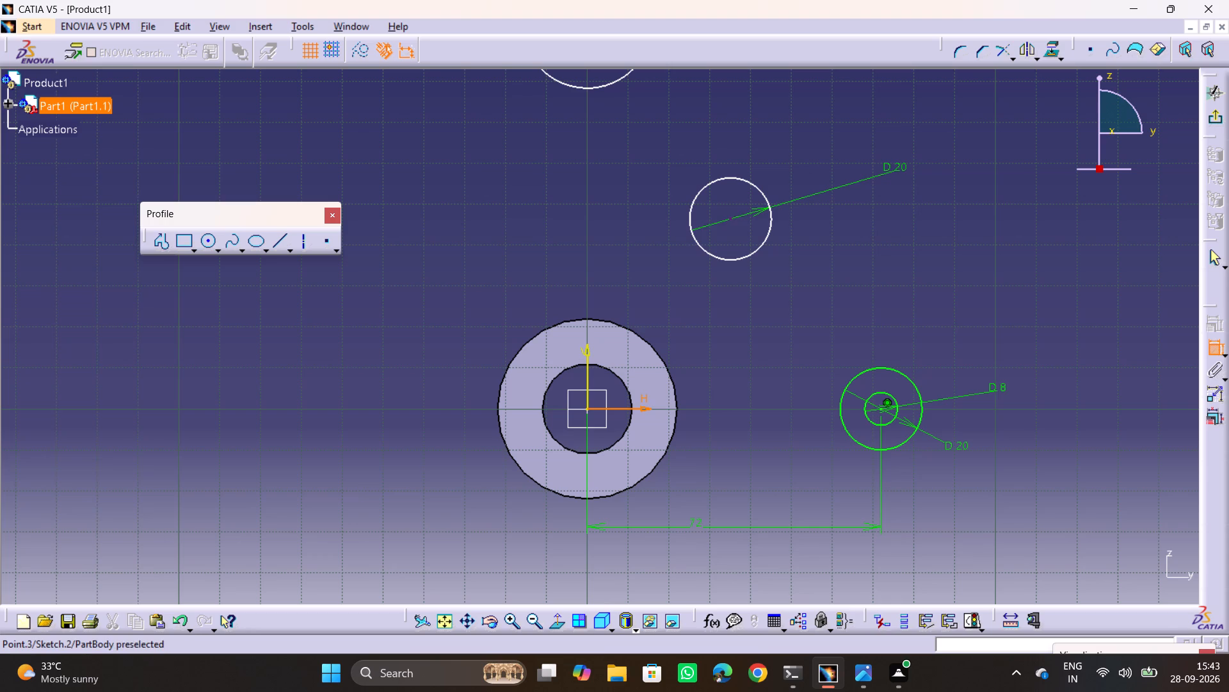
{"action": "left_click", "coordinate": [730, 220]}
{"action": "left_click", "coordinate": [389, 324]}
{"action": "key", "text": "alt+Tab"}
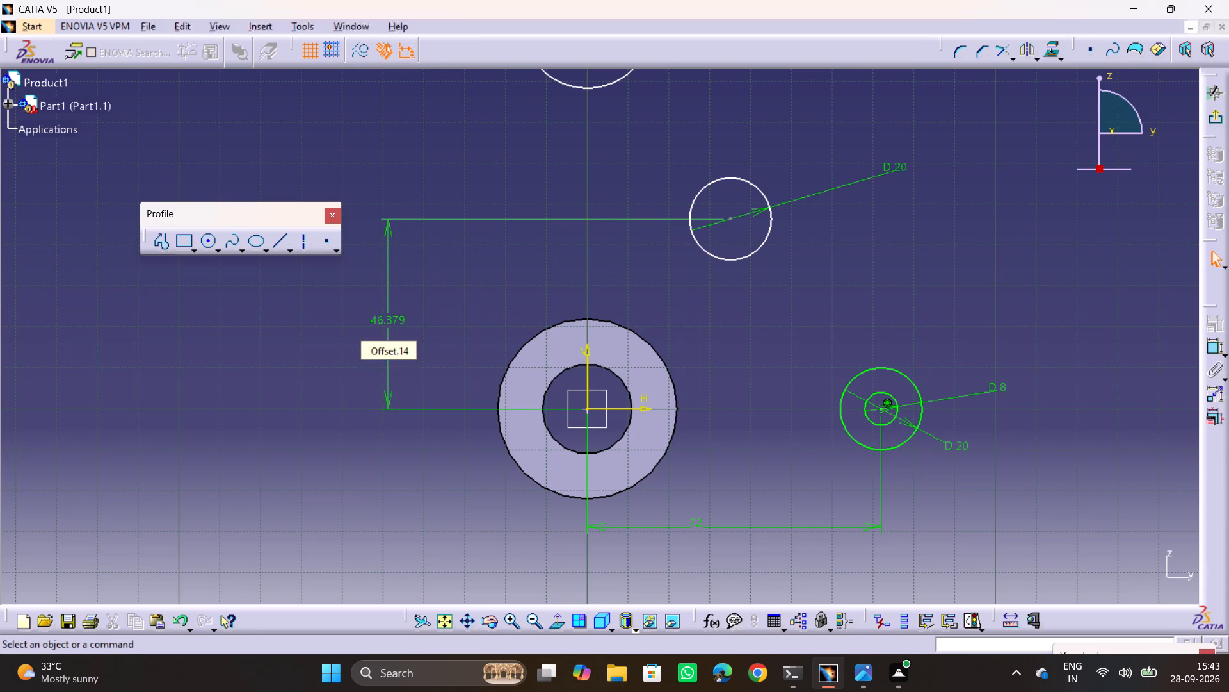
{"action": "key", "text": "alt+Tab"}
{"action": "double_click", "coordinate": [392, 317]}
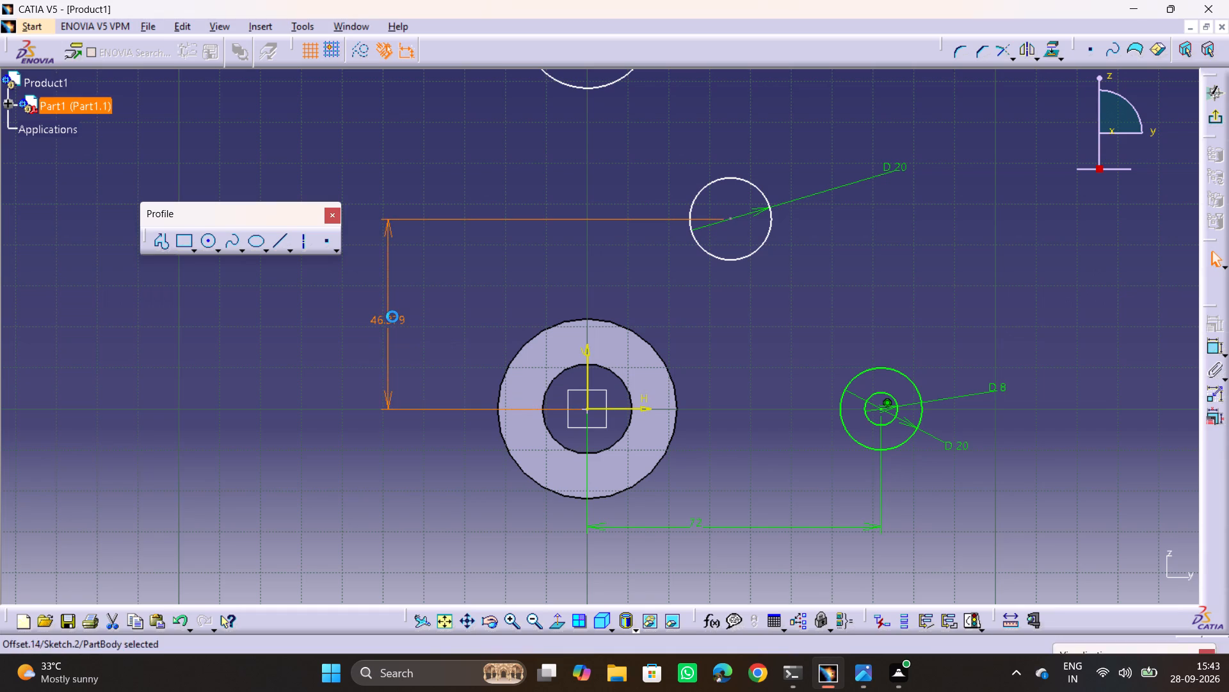
{"action": "type", "text": "34.93"}
{"action": "key", "text": "Return"}
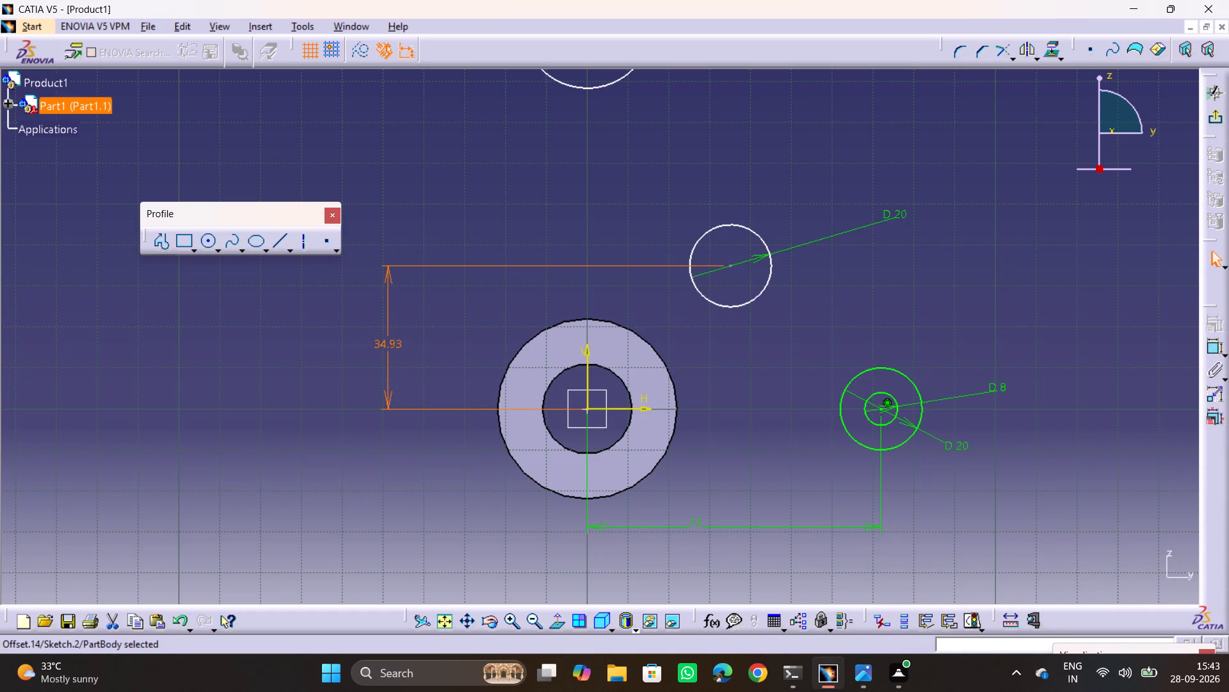
{"action": "left_click", "coordinate": [1098, 302]}
Dimension the horizontal distance from the vertical axis to the corner circle's centre and set it to 29.19 mm.
{"action": "left_click", "coordinate": [1216, 348]}
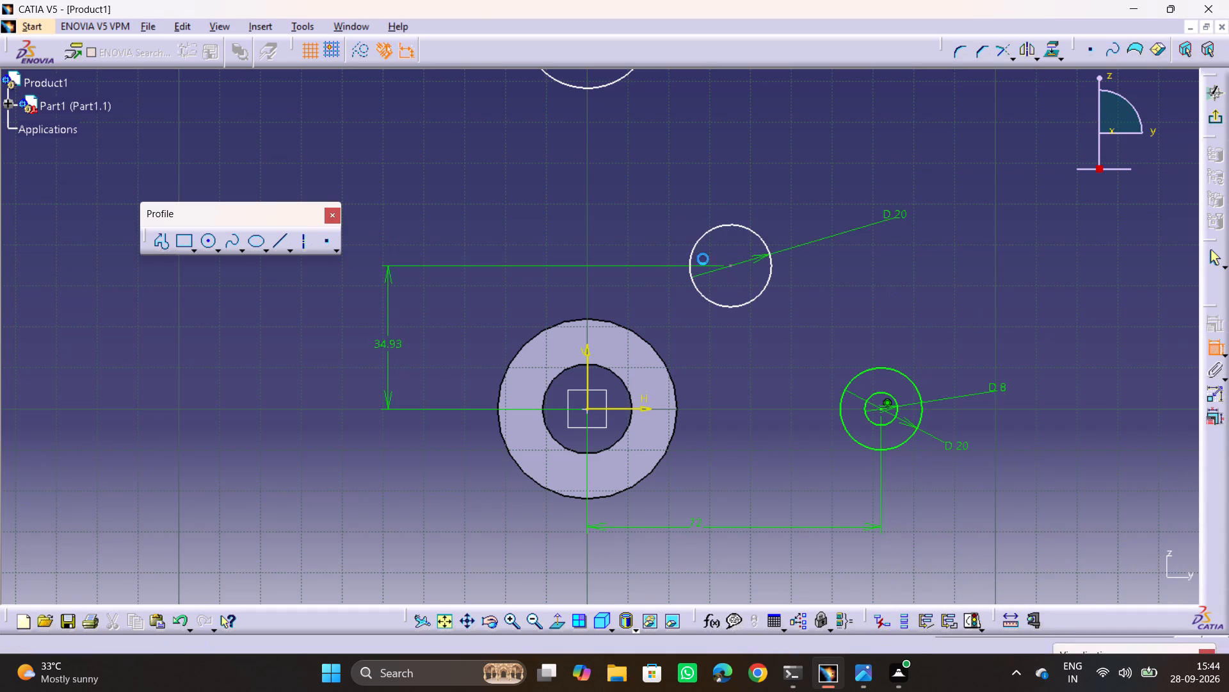
{"action": "left_click", "coordinate": [730, 265]}
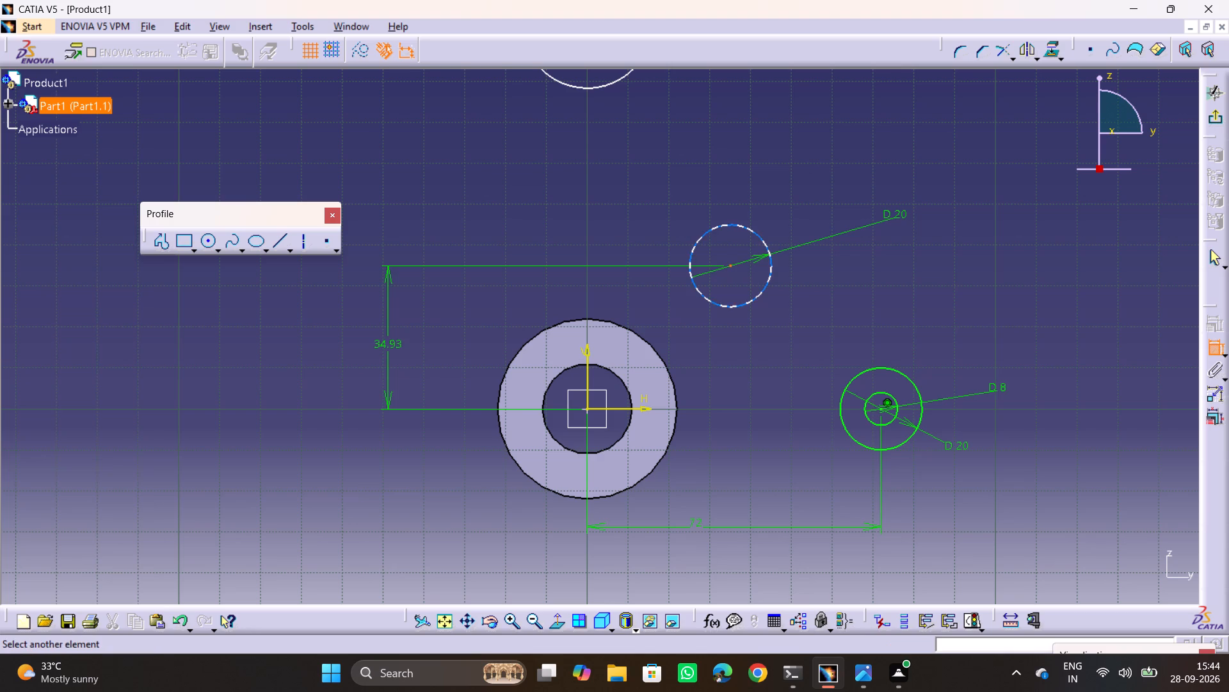
{"action": "left_click_drag", "start_coordinate": [584, 374], "coordinate": [629, 314]}
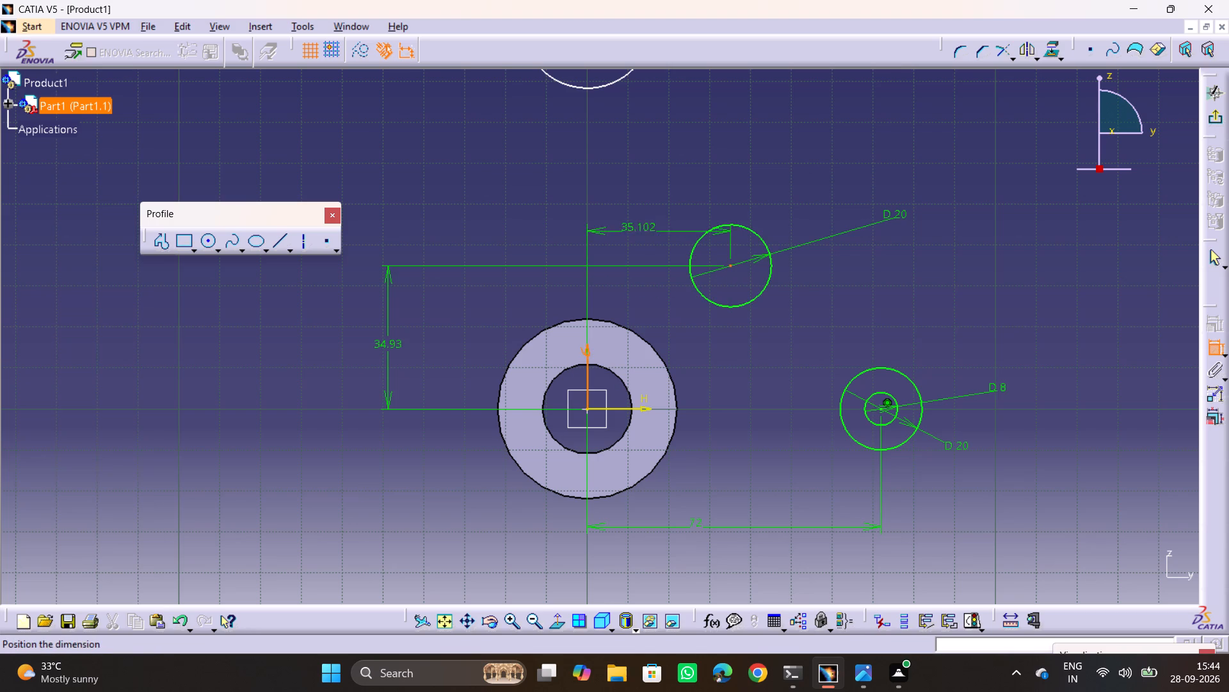
{"action": "left_click", "coordinate": [638, 211]}
{"action": "key", "text": "alt+Tab"}
{"action": "key", "text": "alt+Tab"}
{"action": "key", "text": "alt+Tab"}
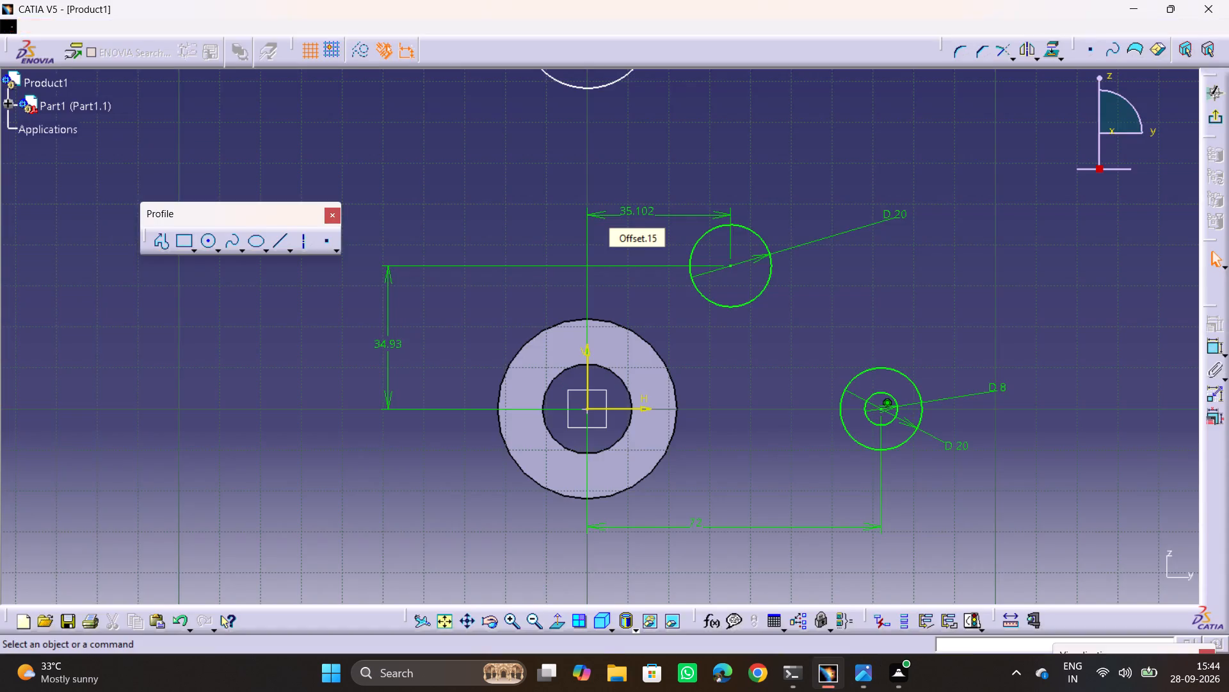
{"action": "key", "text": "alt+Tab"}
{"action": "double_click", "coordinate": [638, 211]}
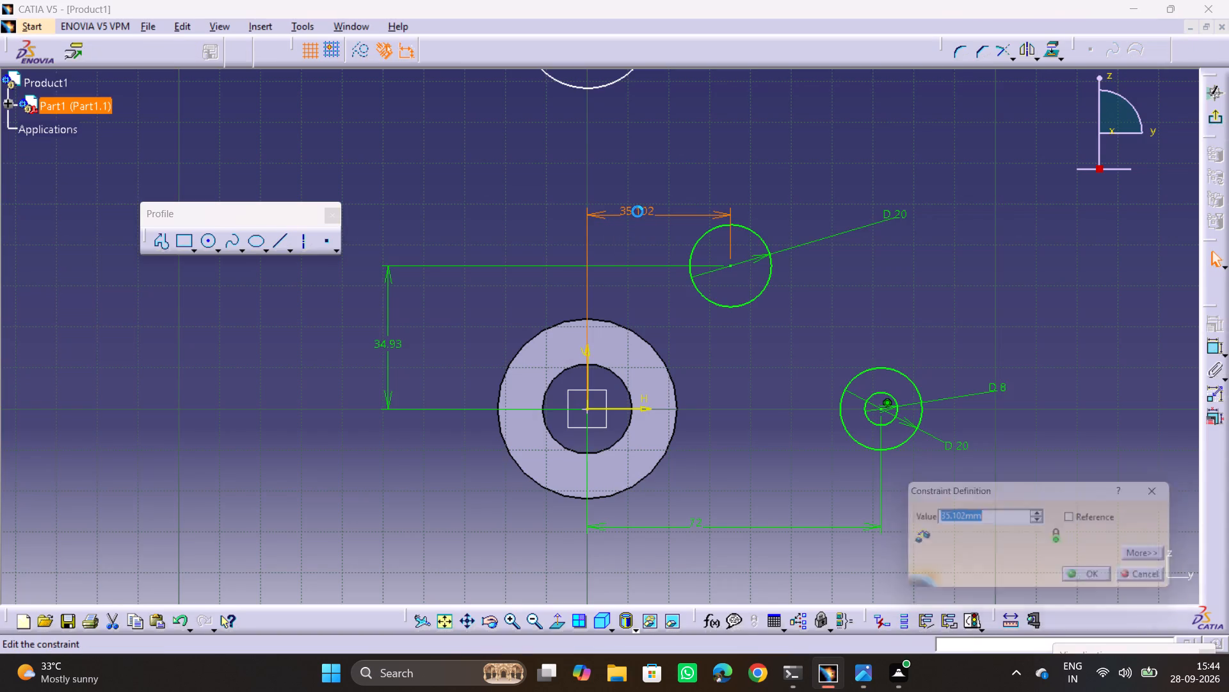
{"action": "type", "text": "29.19"}
{"action": "key", "text": "Return"}
{"action": "left_click_drag", "start_coordinate": [1228, 14], "coordinate": [1194, 23]}
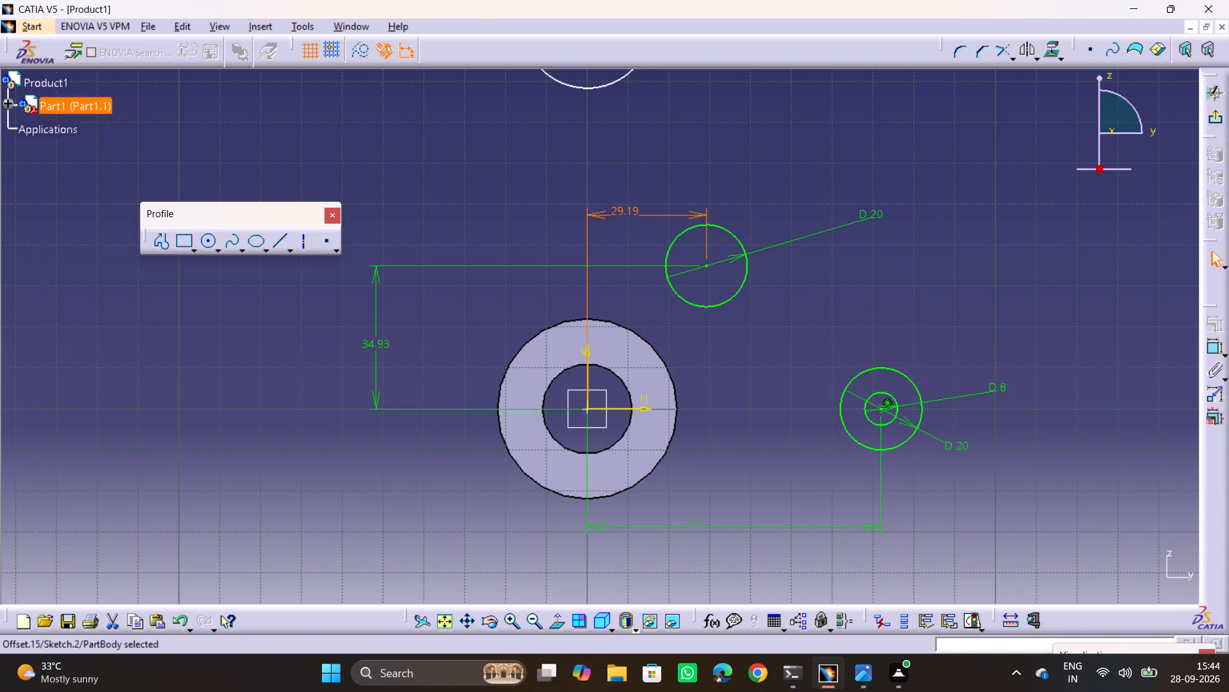
{"action": "left_click", "coordinate": [721, 196]}
Dimension the vertical distance from the horizontal axis to the 32 mm boss circle's centre and set it to 72 mm.
{"action": "key", "text": "alt+Tab"}
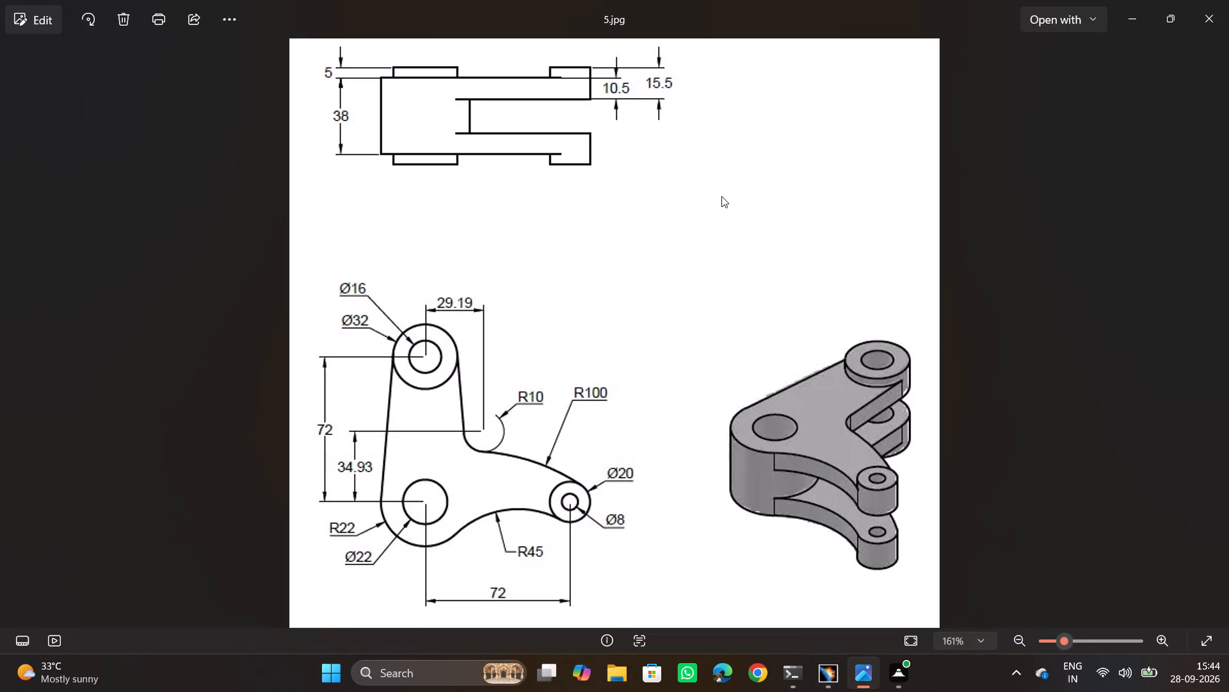
{"action": "key", "text": "alt+Tab"}
{"action": "left_click", "coordinate": [1210, 354]}
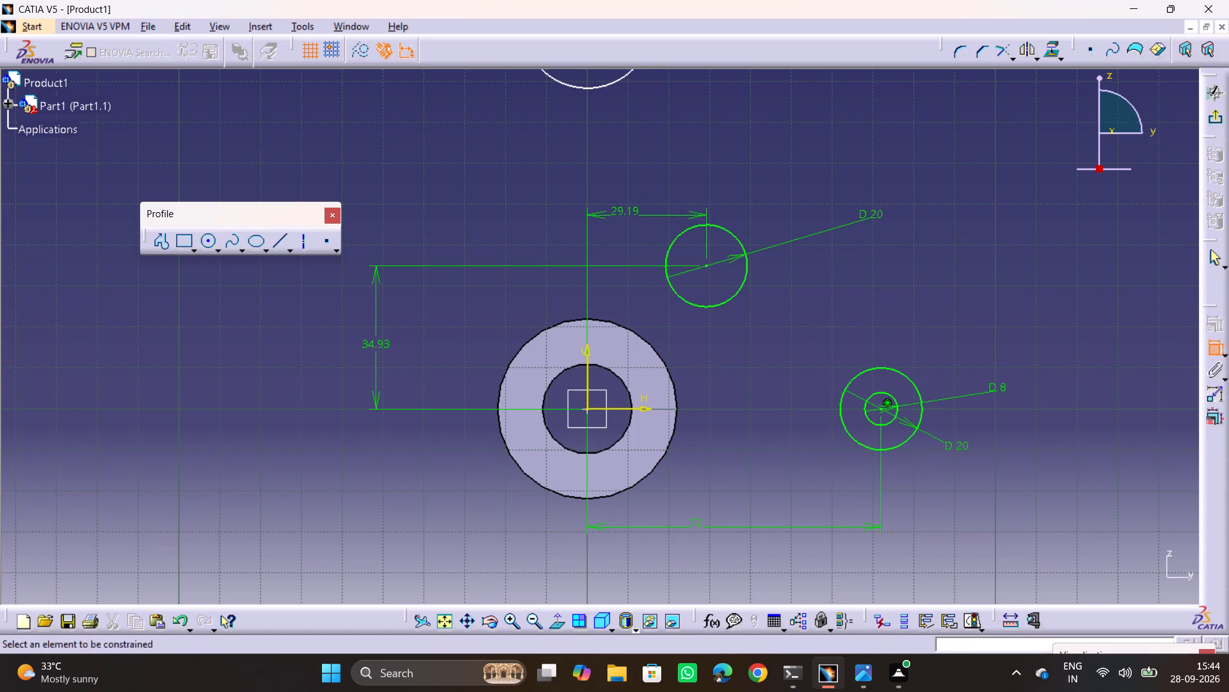
{"action": "left_click", "coordinate": [631, 408]}
{"action": "middle_click_drag", "start_coordinate": [655, 295], "coordinate": [659, 343]}
{"action": "middle_click_drag", "start_coordinate": [630, 179], "coordinate": [654, 225]}
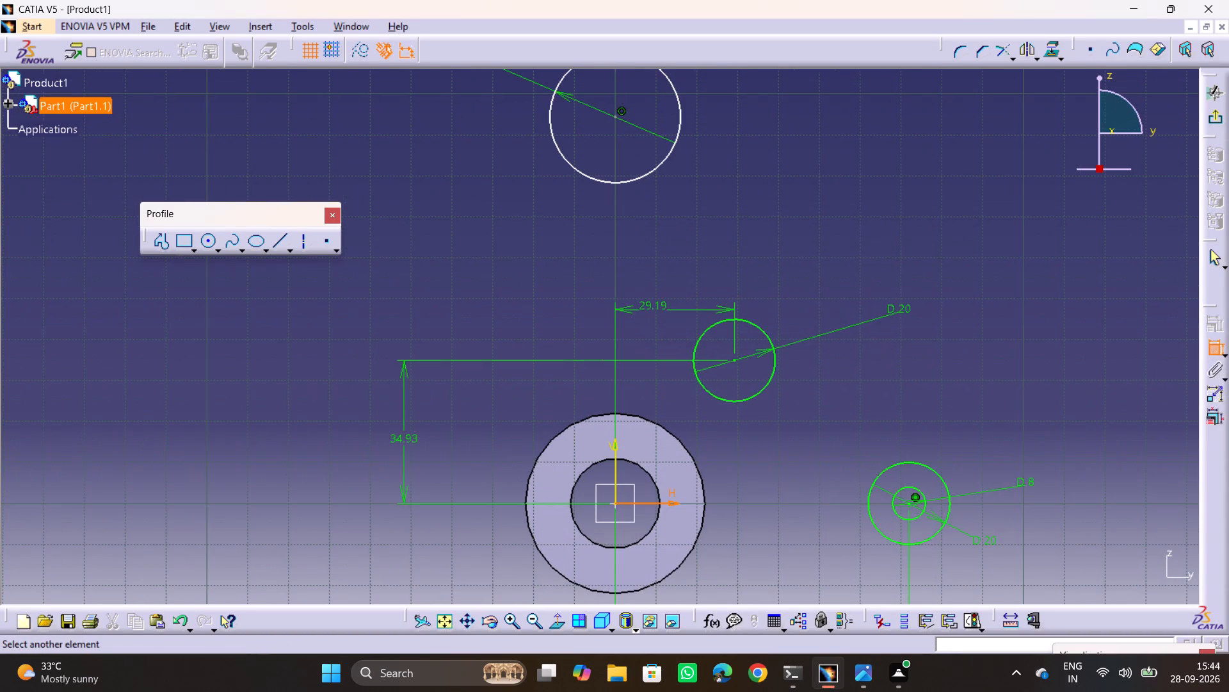
{"action": "left_click", "coordinate": [616, 116]}
{"action": "left_click", "coordinate": [505, 287]}
{"action": "double_click", "coordinate": [501, 281]}
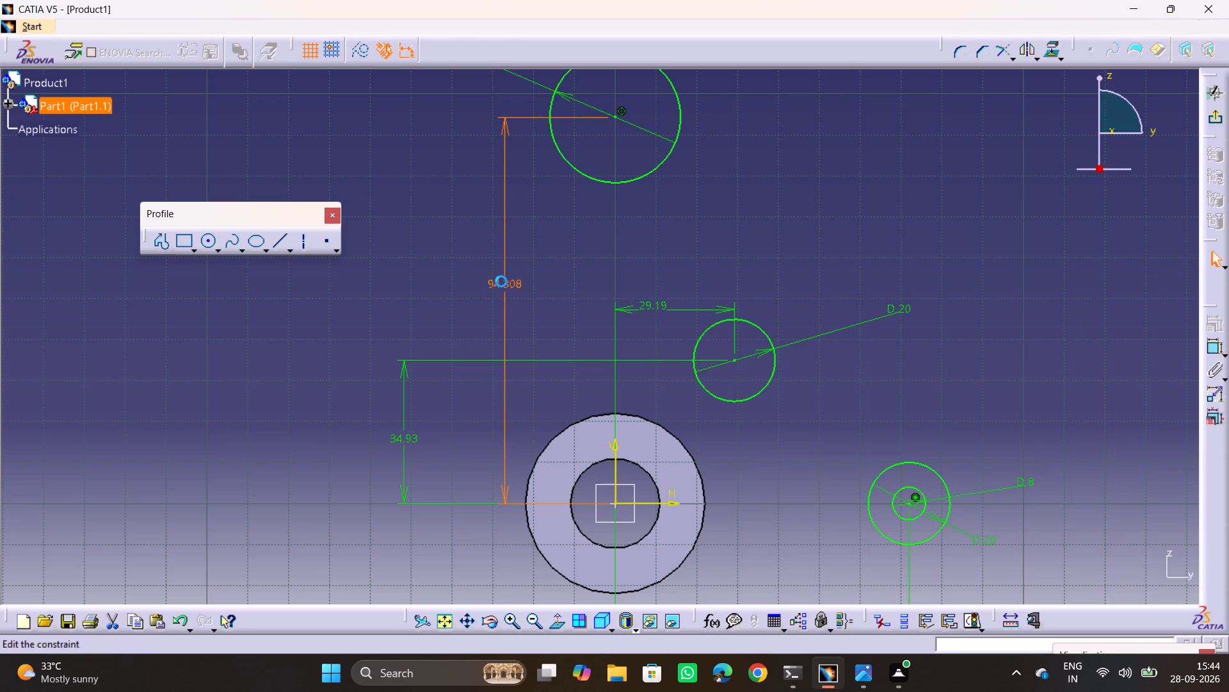
{"action": "type", "text": "72"}
{"action": "key", "text": "Return"}
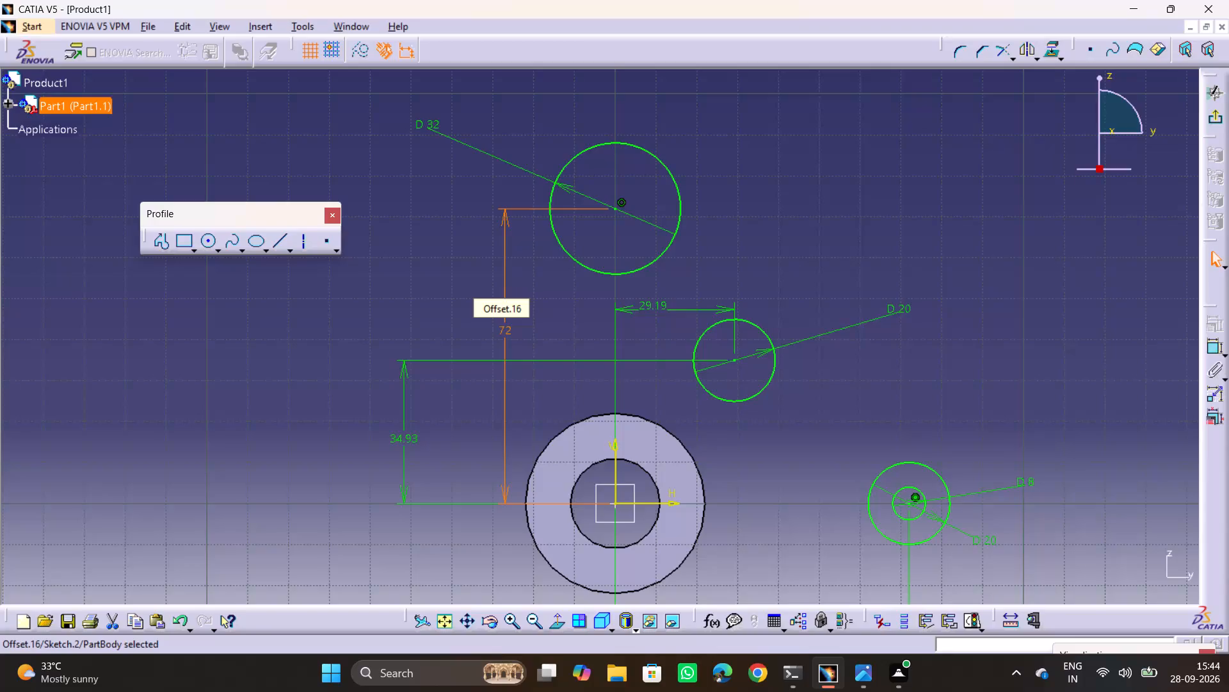
{"action": "left_click", "coordinate": [913, 301]}
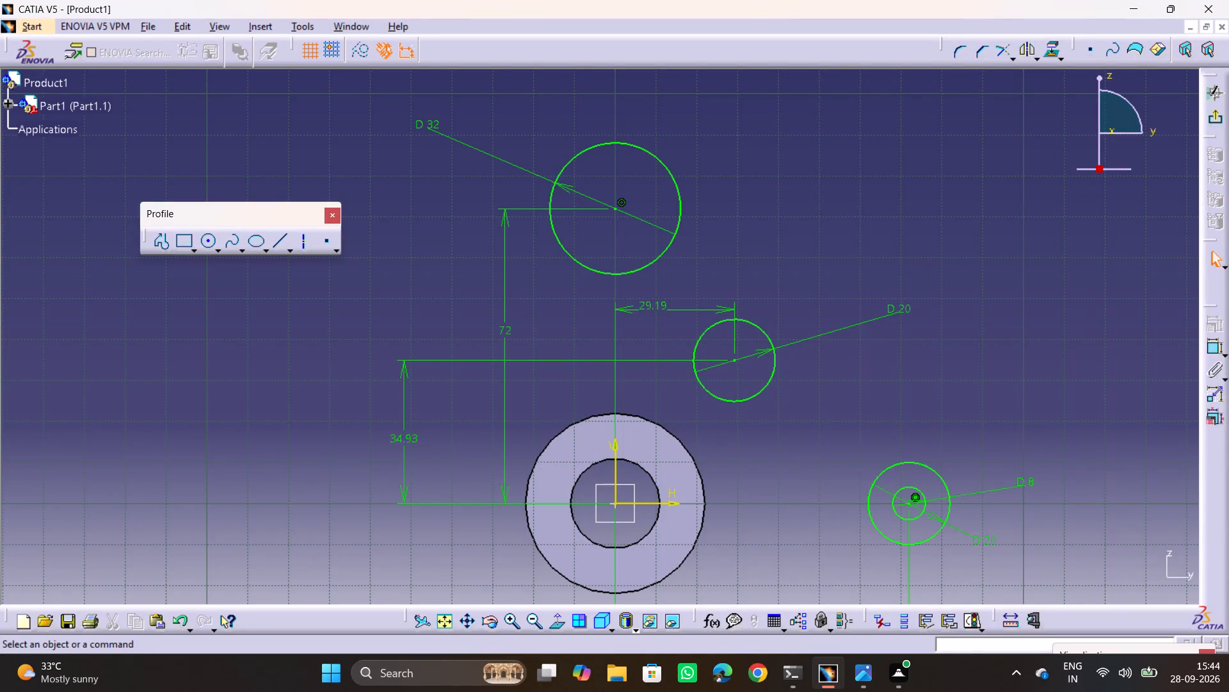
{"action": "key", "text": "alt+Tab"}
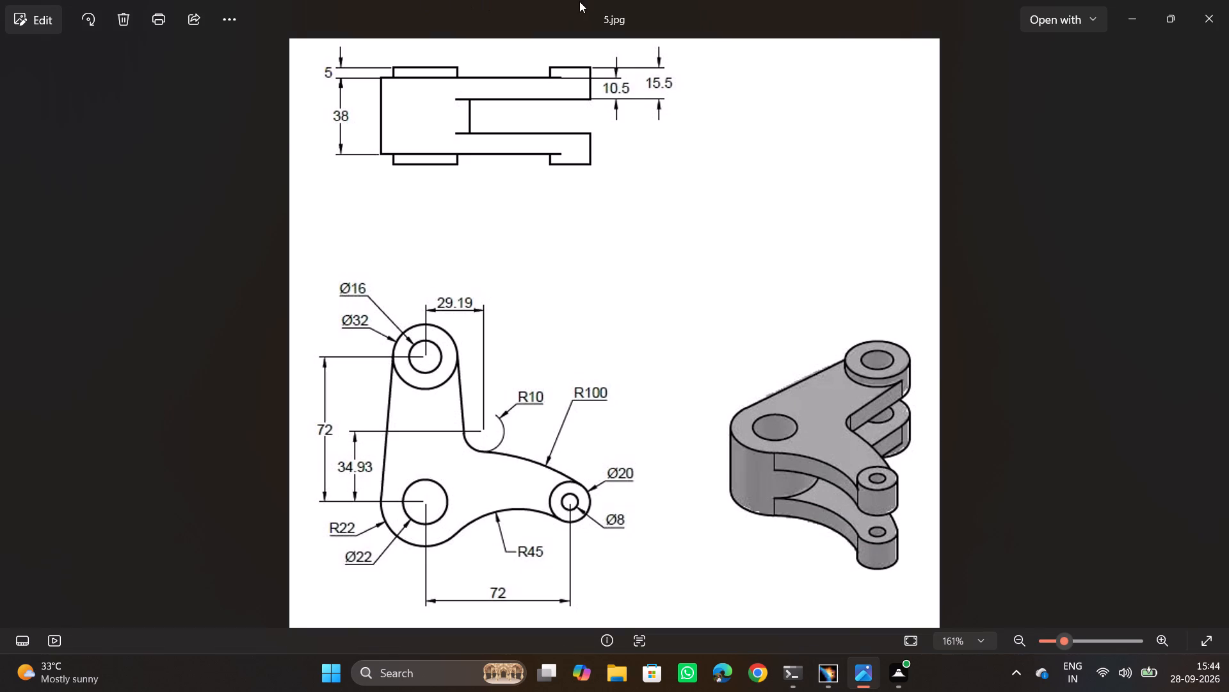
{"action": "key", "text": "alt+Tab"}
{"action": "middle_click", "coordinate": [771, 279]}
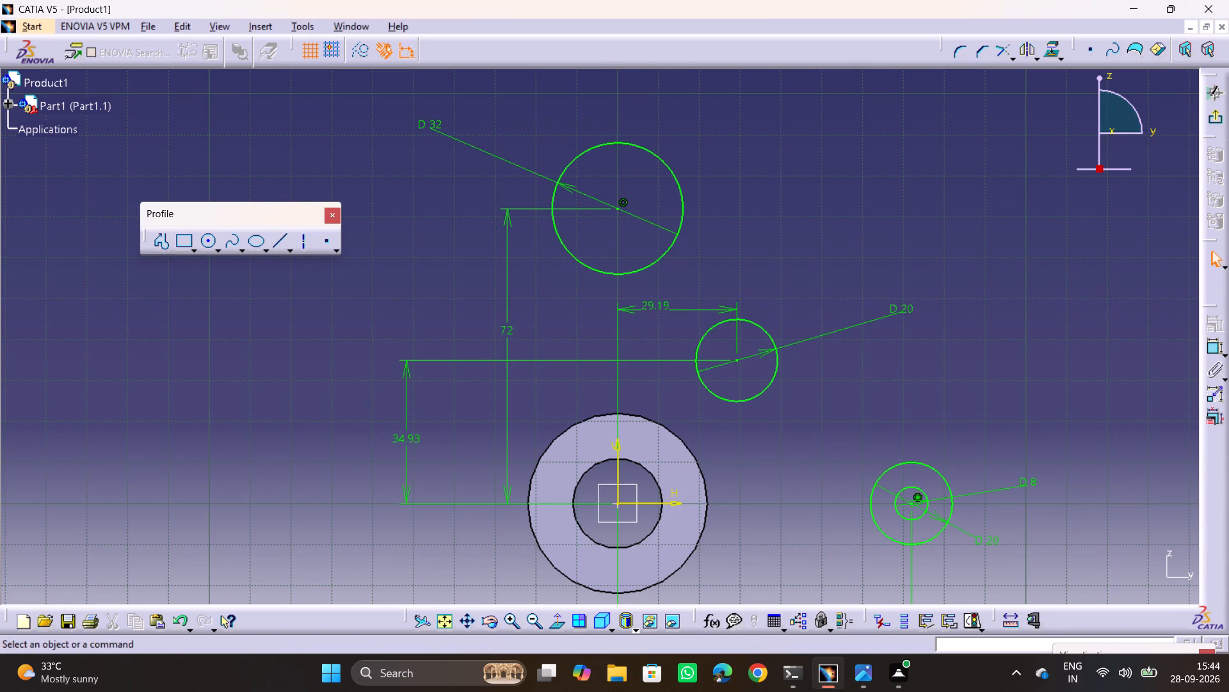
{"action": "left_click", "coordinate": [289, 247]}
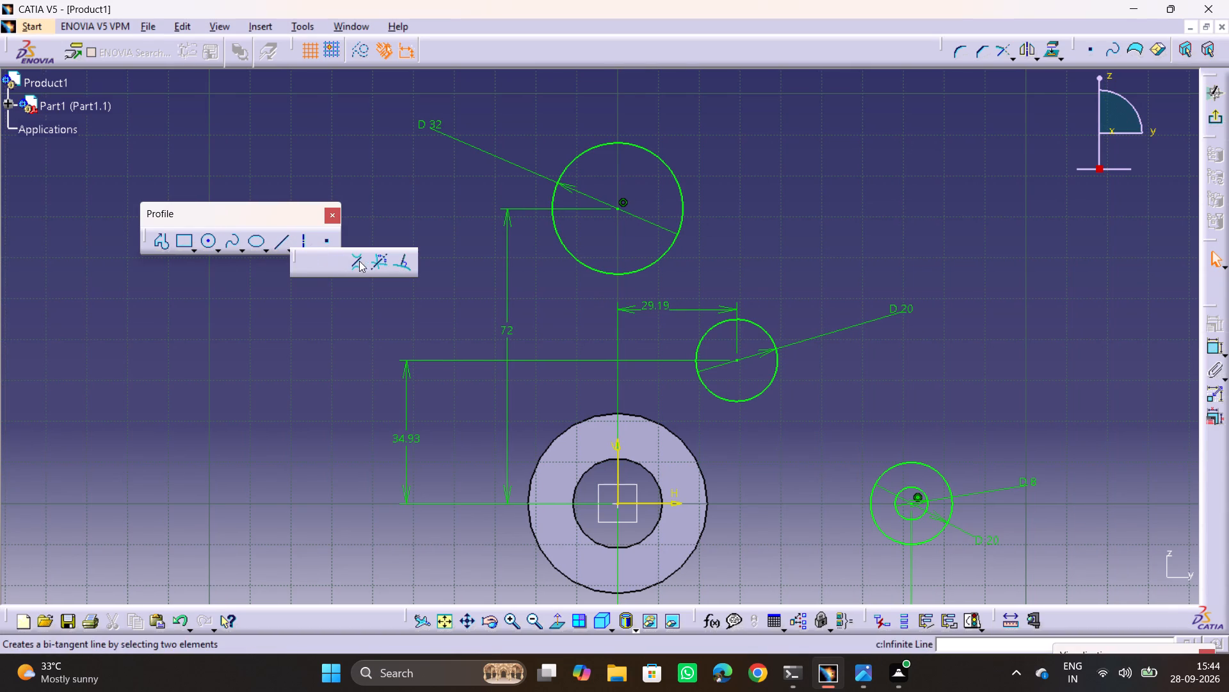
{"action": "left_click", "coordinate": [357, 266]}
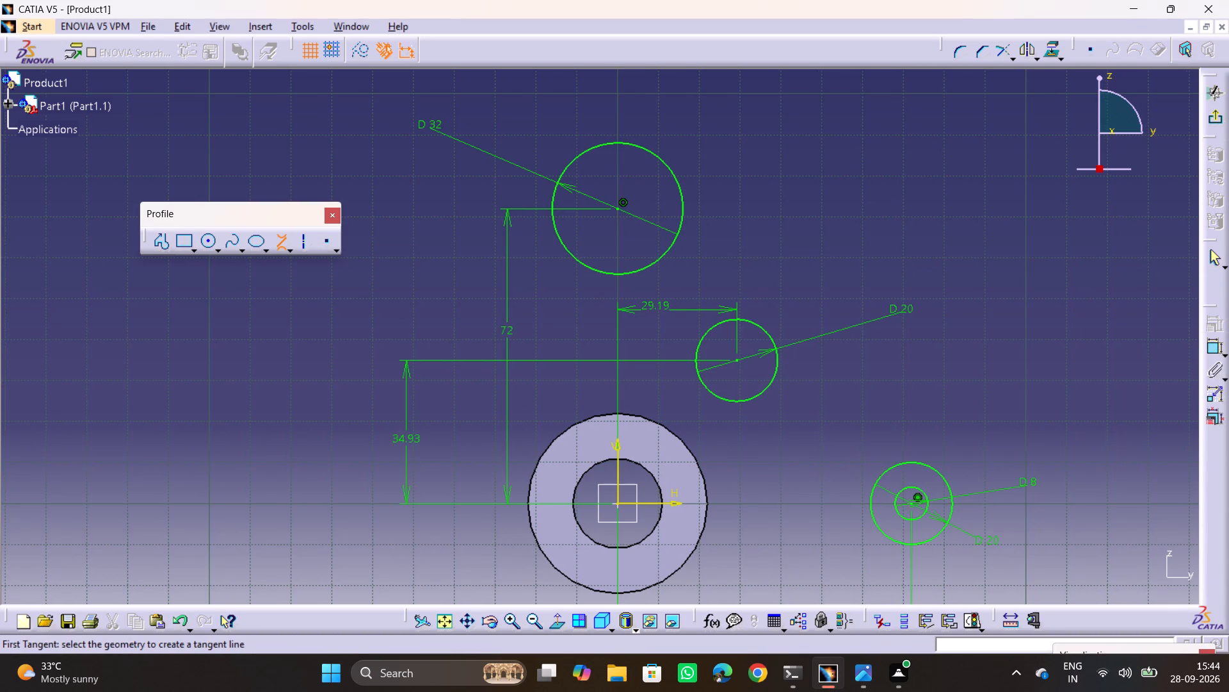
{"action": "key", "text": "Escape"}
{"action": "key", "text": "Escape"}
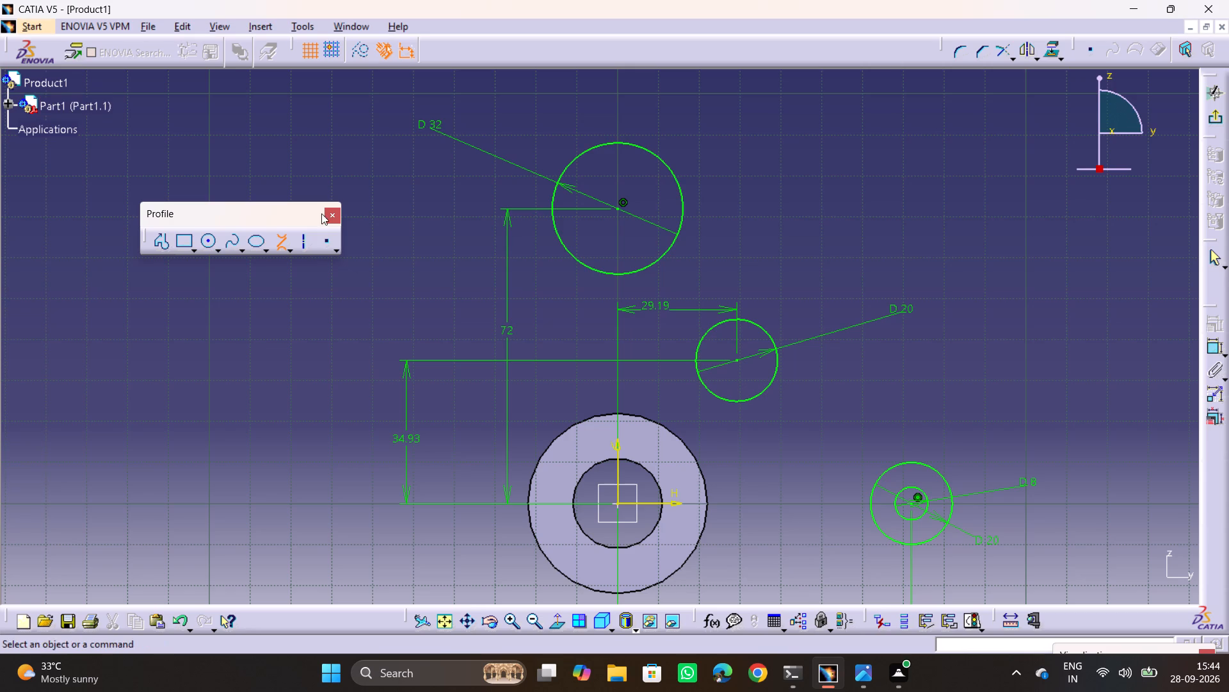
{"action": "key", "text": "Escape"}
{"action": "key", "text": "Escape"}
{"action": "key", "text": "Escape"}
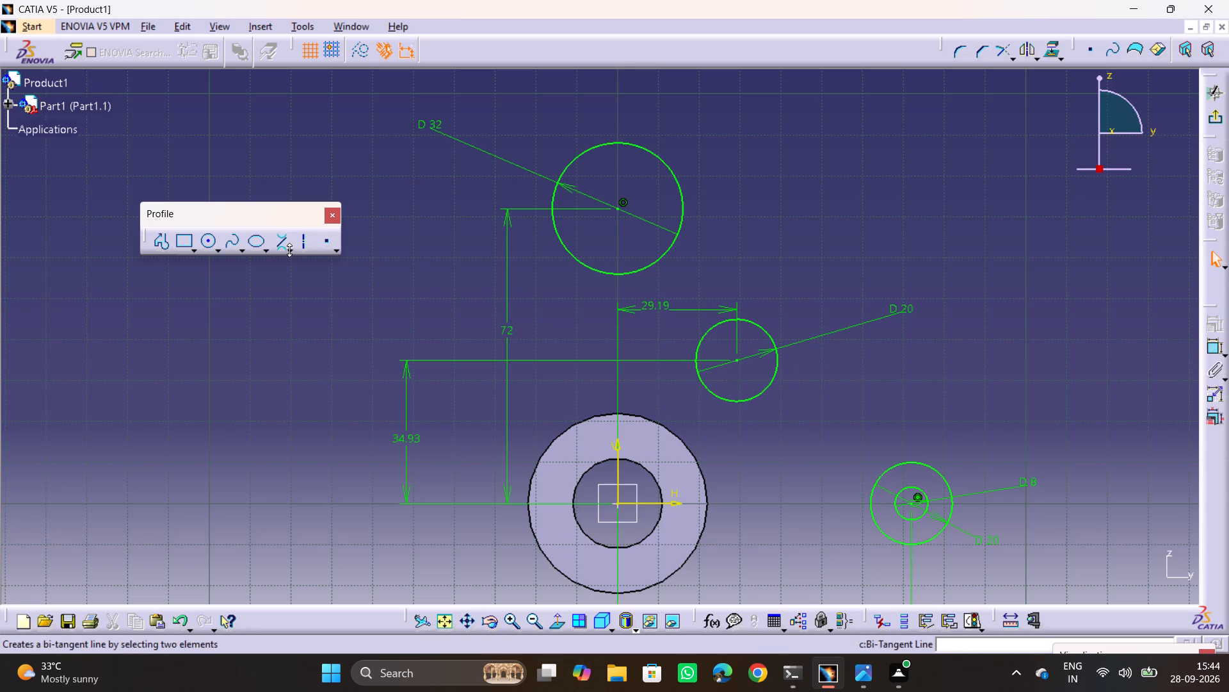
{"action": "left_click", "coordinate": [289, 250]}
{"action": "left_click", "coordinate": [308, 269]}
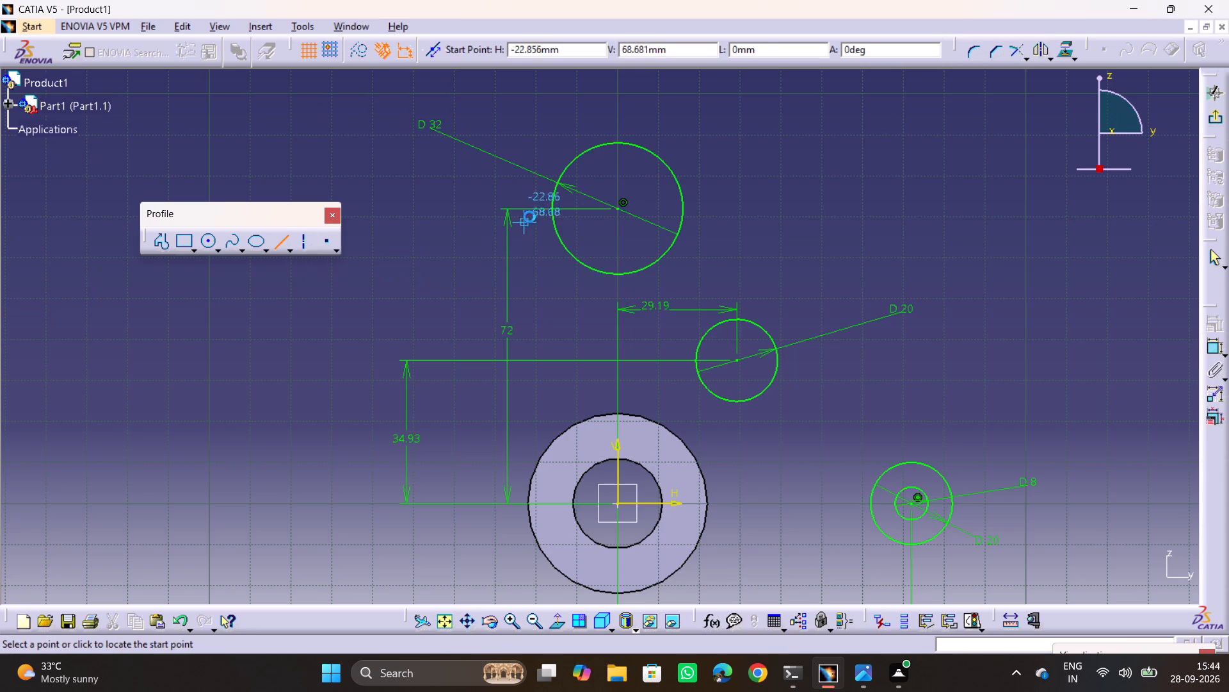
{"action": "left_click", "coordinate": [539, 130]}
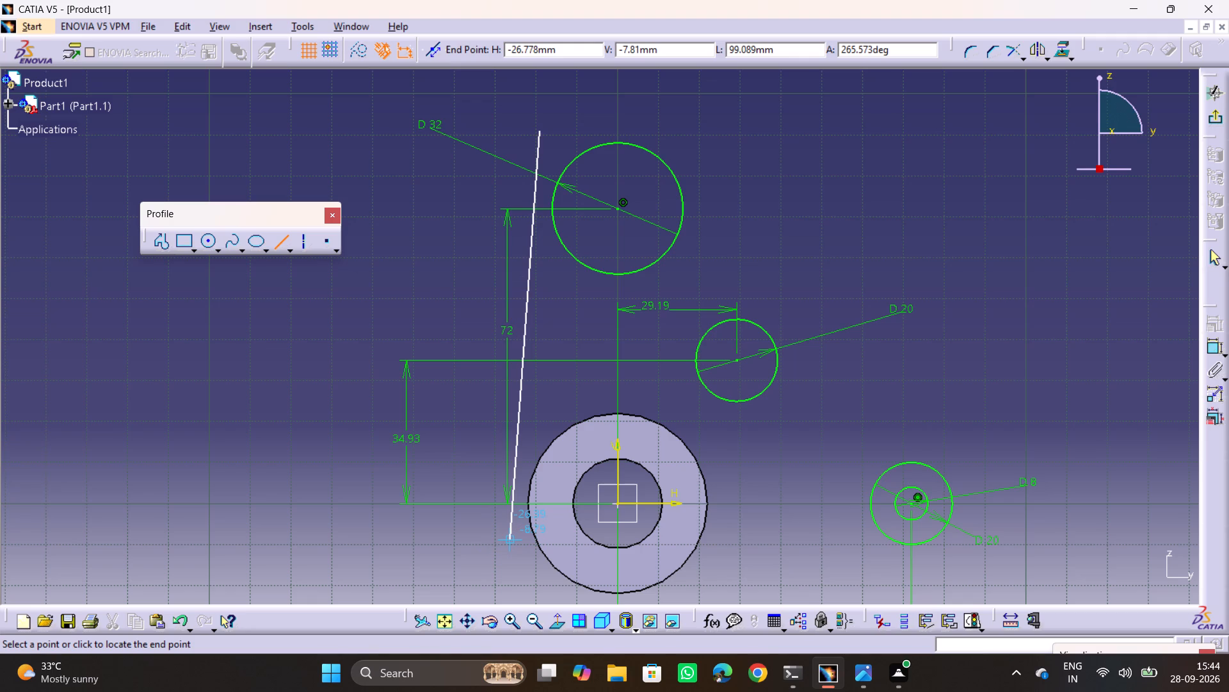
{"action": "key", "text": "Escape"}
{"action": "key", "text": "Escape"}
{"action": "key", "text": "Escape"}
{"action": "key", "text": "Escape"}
Project the outer circular edge of the central hub onto the sketch plane.
{"action": "key", "text": "alt+Tab"}
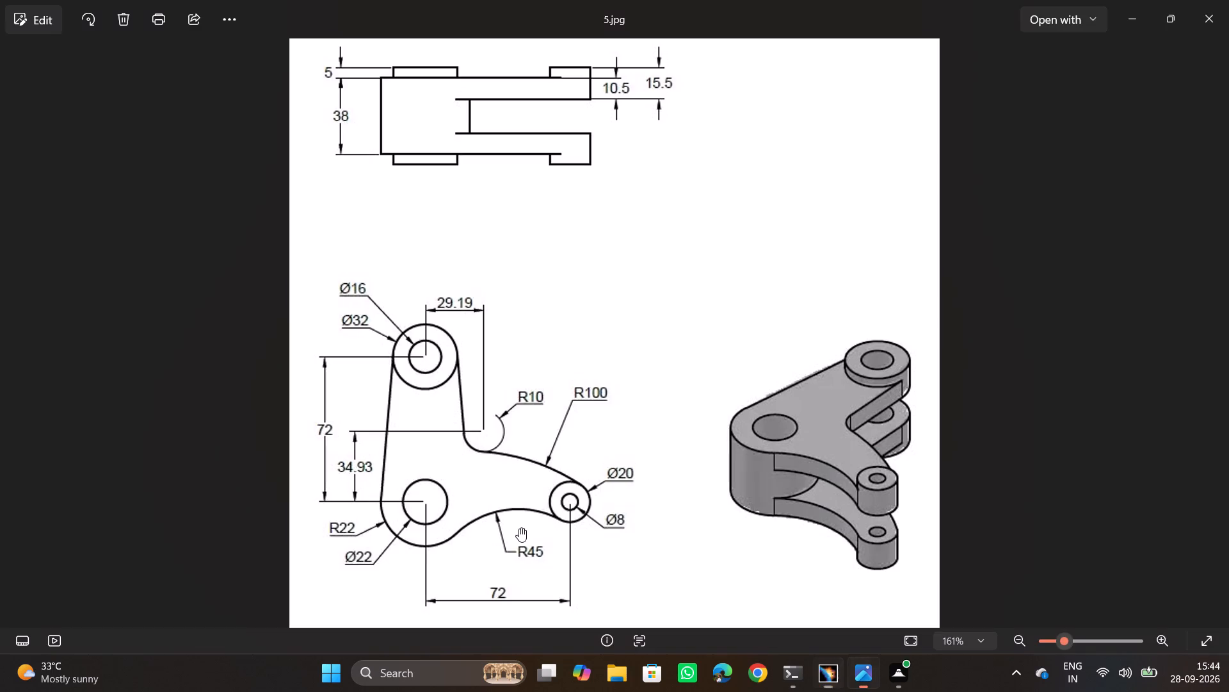
{"action": "key", "text": "alt+Tab"}
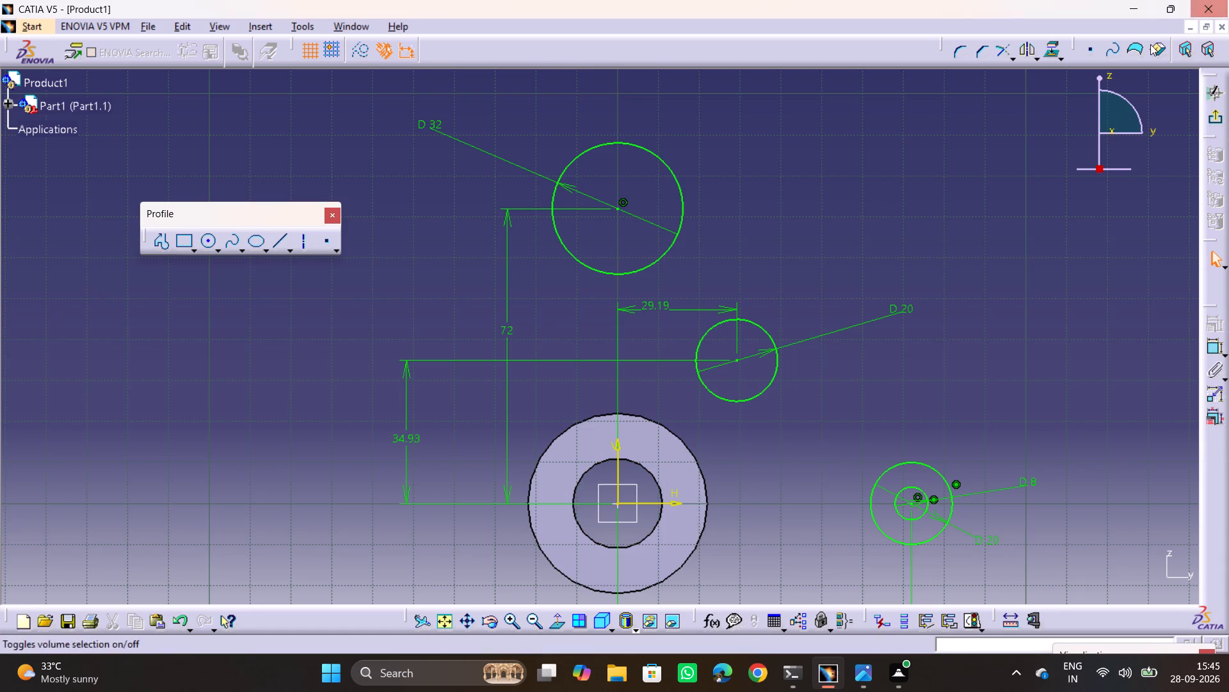
{"action": "left_click", "coordinate": [1054, 52]}
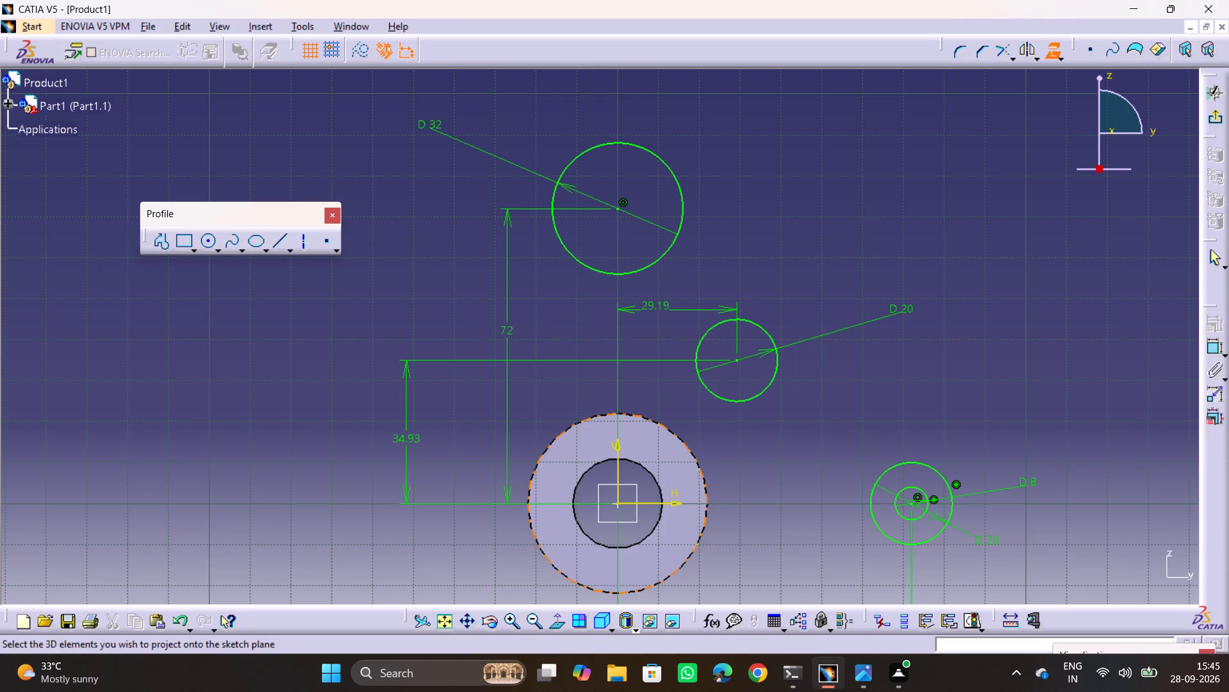
{"action": "left_click", "coordinate": [599, 416]}
{"action": "left_click", "coordinate": [401, 401]}
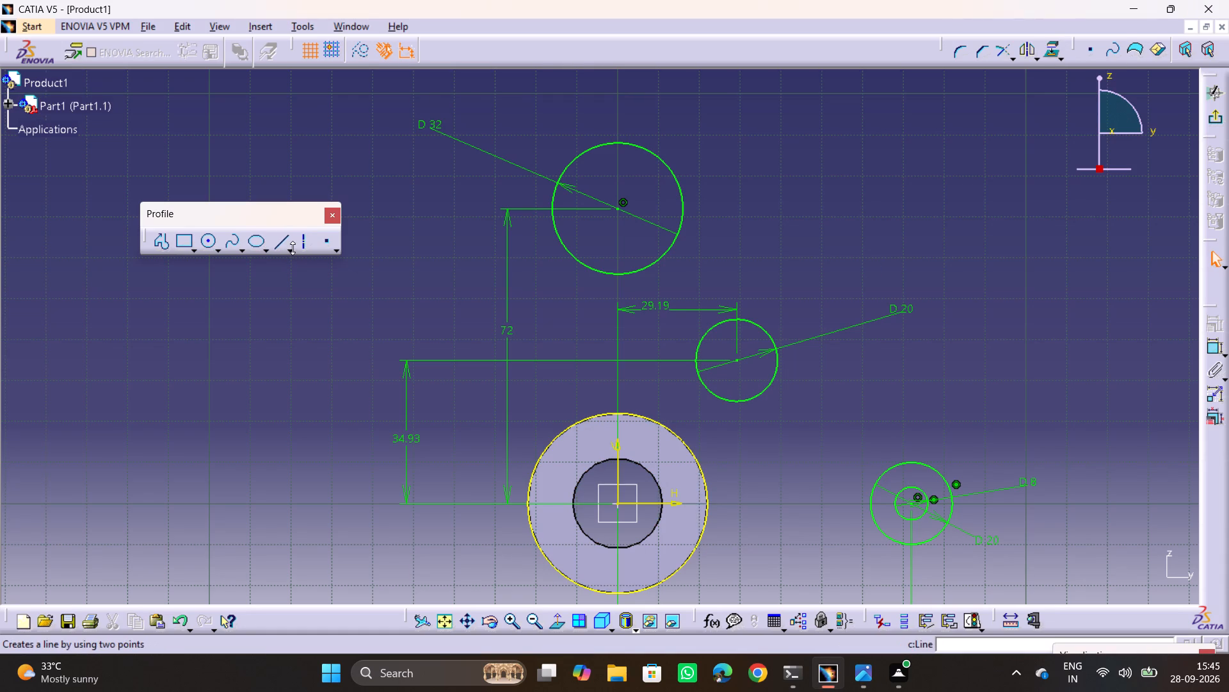
Draw a bi-tangent line joining the outer sides of the projected hub circle and the 32 mm boss circle.
{"action": "left_click", "coordinate": [291, 249]}
{"action": "left_click", "coordinate": [356, 265]}
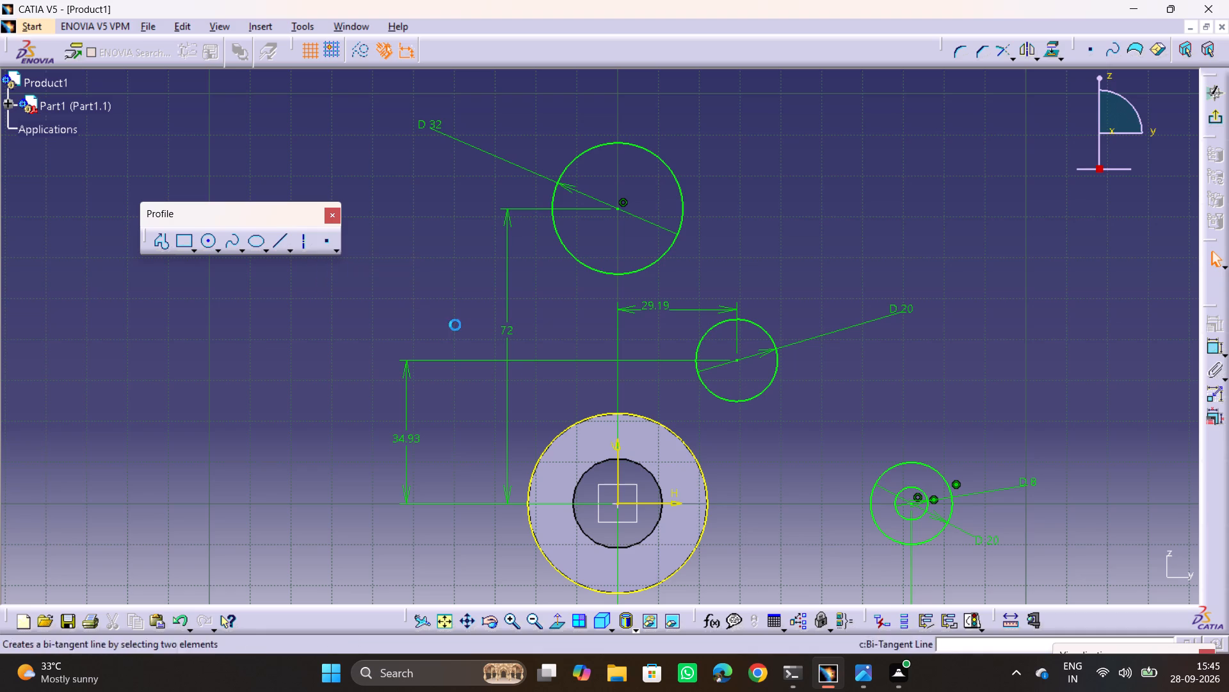
{"action": "left_click", "coordinate": [535, 461]}
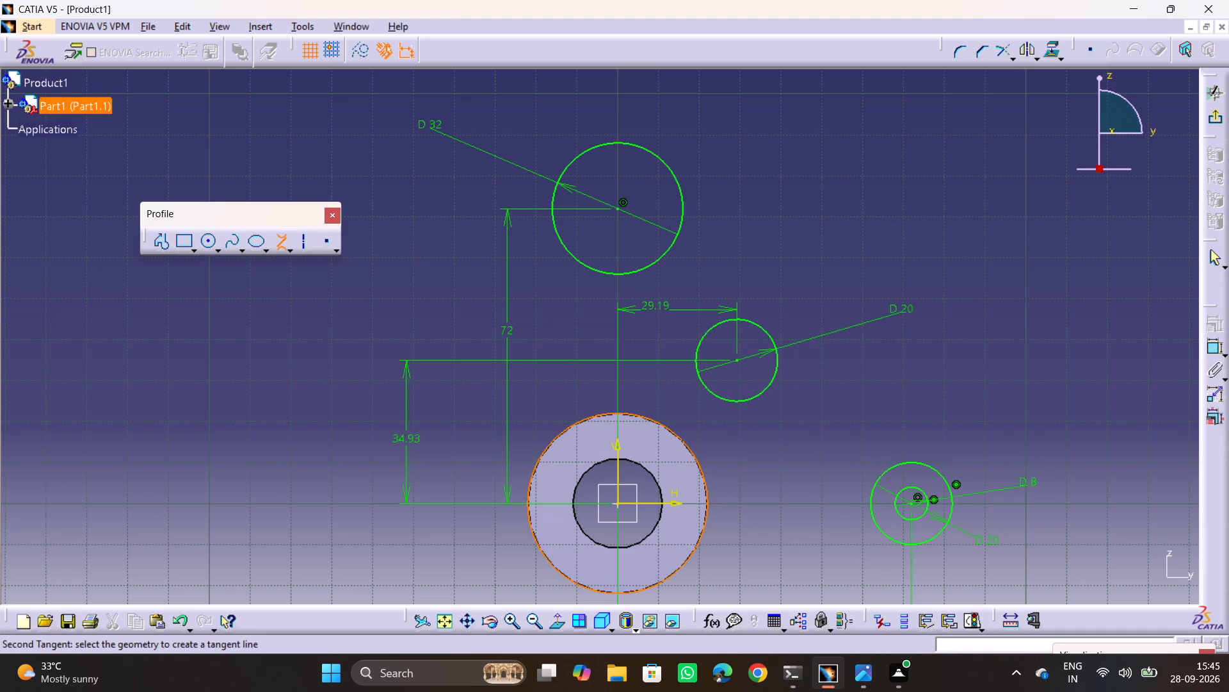
{"action": "left_click", "coordinate": [552, 224]}
Draw a bi-tangent line from the inner side of the 32 mm boss circle to the free R10 corner circle.
{"action": "left_click", "coordinate": [278, 240]}
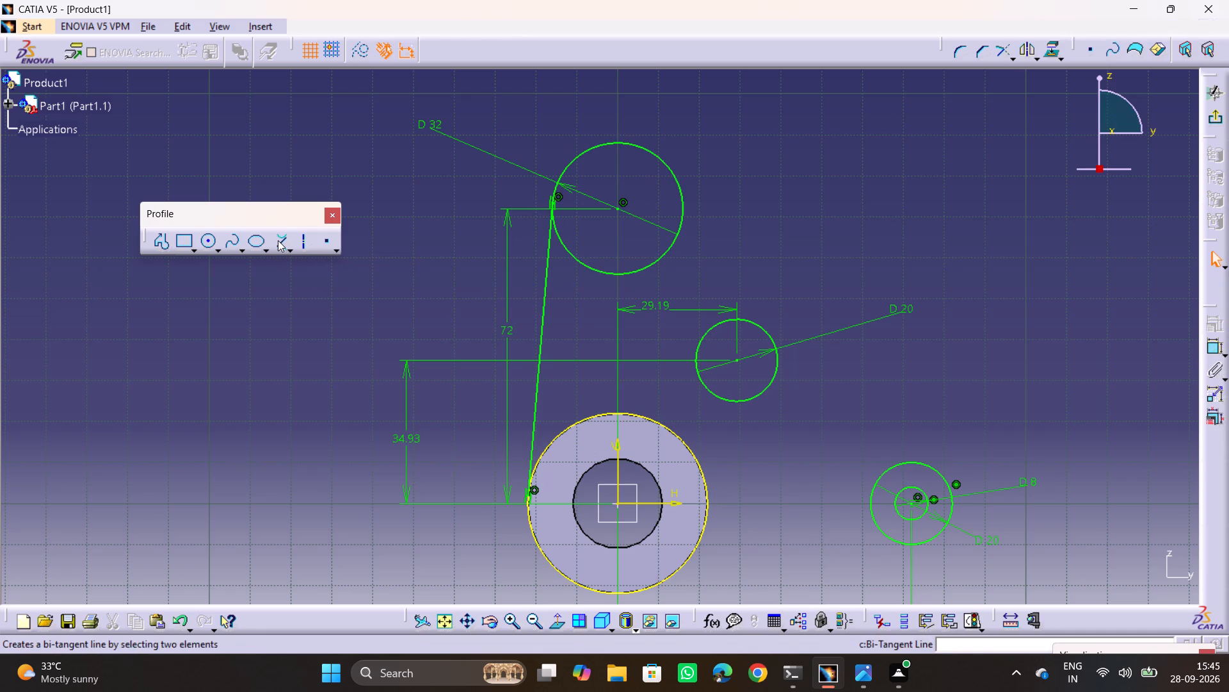
{"action": "left_click", "coordinate": [659, 260]}
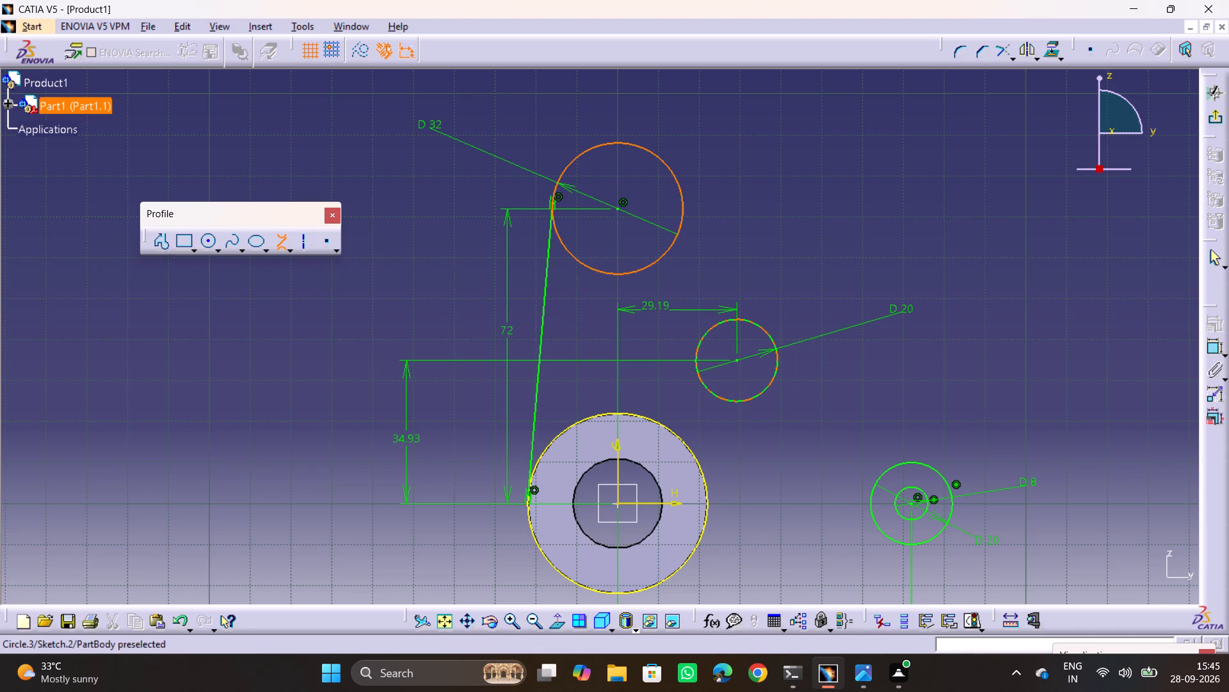
{"action": "left_click", "coordinate": [699, 346]}
Sketch an upward-bulging three-point arc of about 60 mm radius below the hub and the 20 mm end boss, following the drawing's lower arm edge.
{"action": "key", "text": "alt+Tab"}
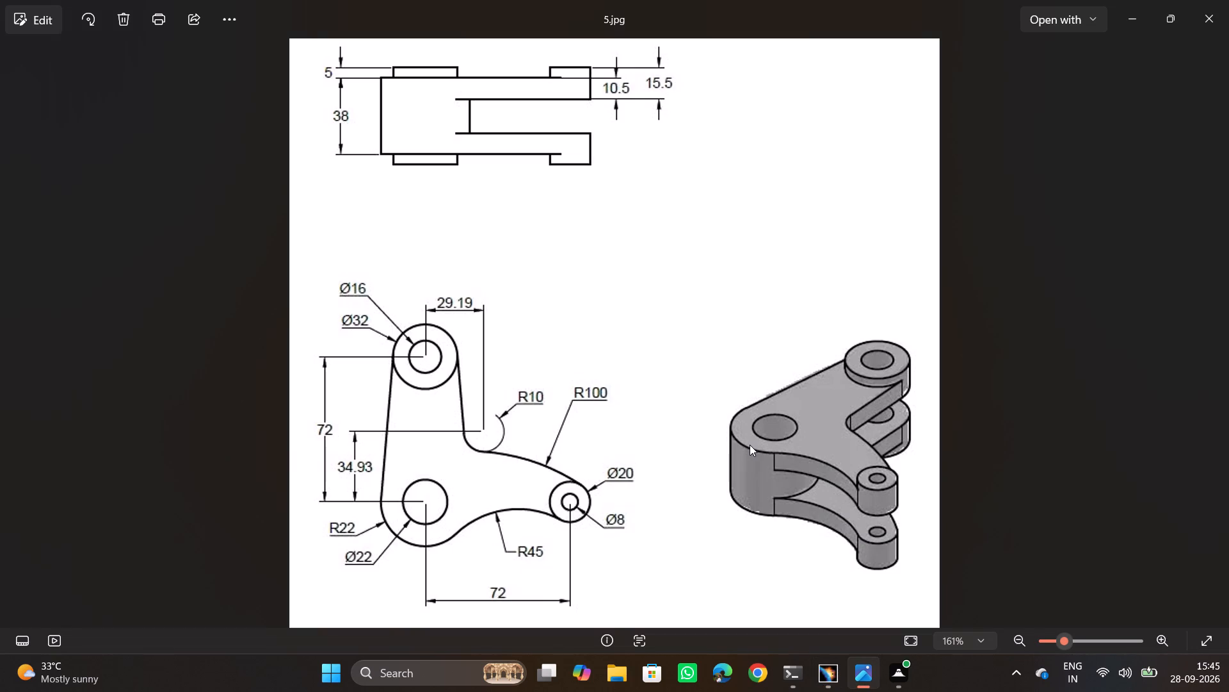
{"action": "key", "text": "alt+Tab"}
{"action": "middle_click_drag", "start_coordinate": [752, 484], "coordinate": [653, 330]}
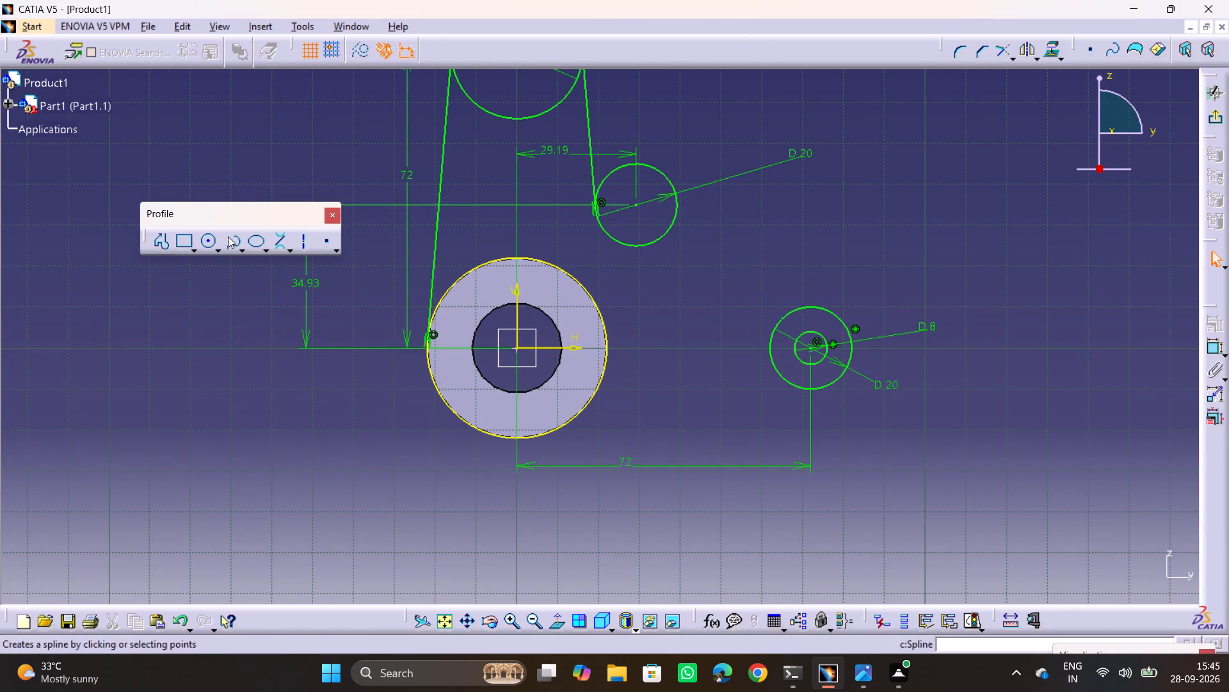
{"action": "left_click", "coordinate": [218, 250]}
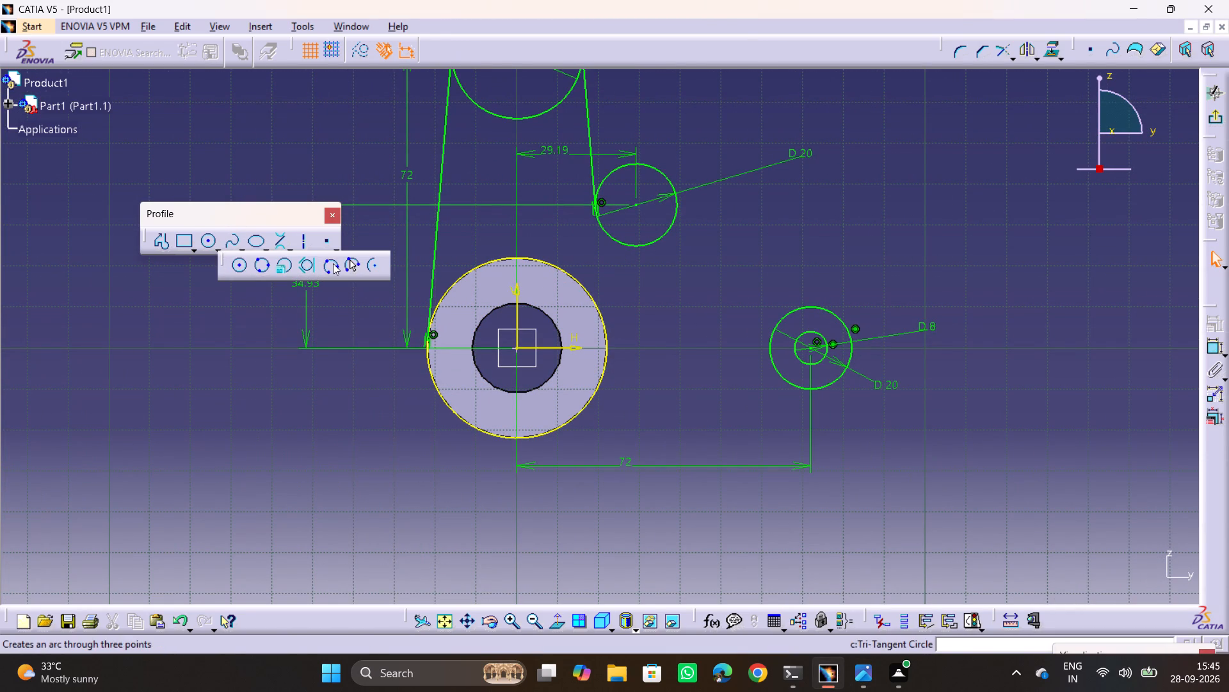
{"action": "left_click", "coordinate": [335, 266]}
{"action": "left_click", "coordinate": [554, 529]}
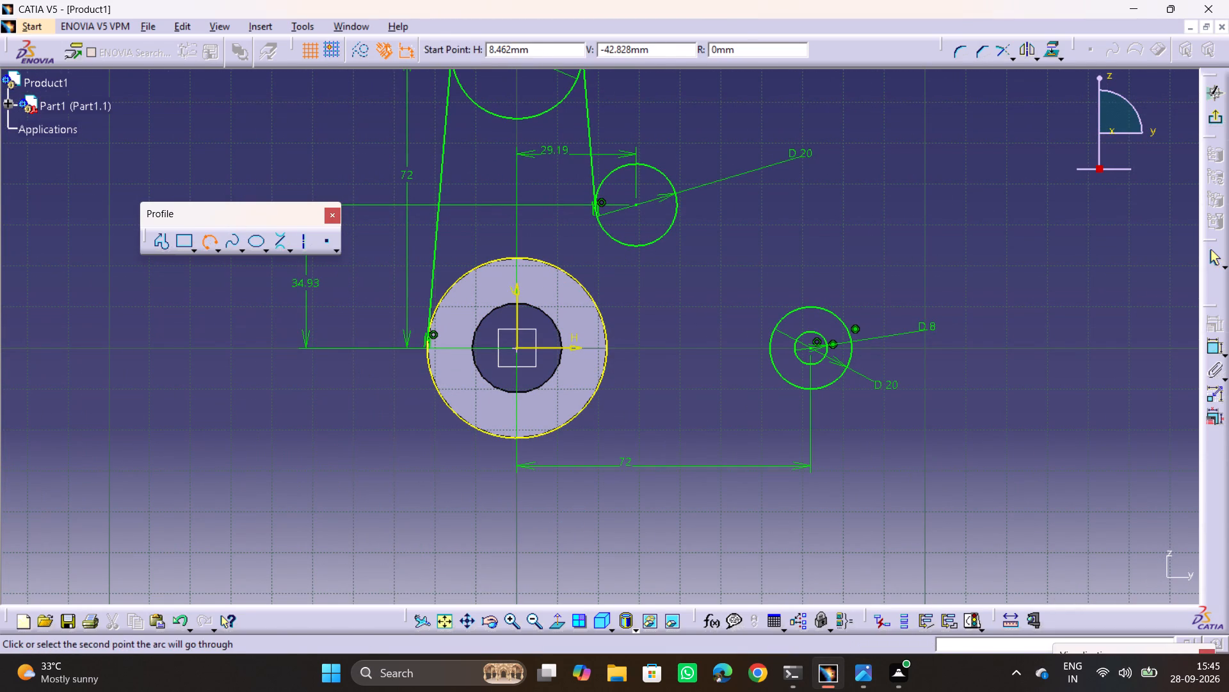
{"action": "left_click", "coordinate": [858, 459]}
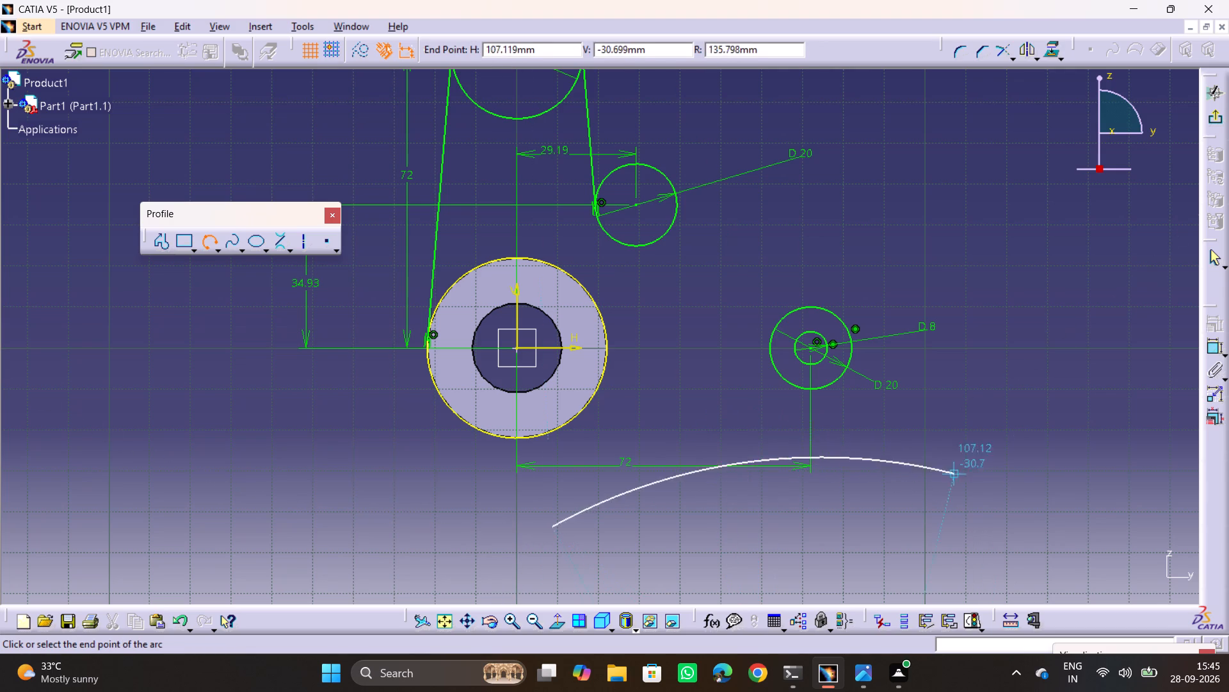
{"action": "left_click", "coordinate": [896, 484]}
{"action": "left_click", "coordinate": [954, 382]}
{"action": "key", "text": "Escape"}
{"action": "key", "text": "Escape"}
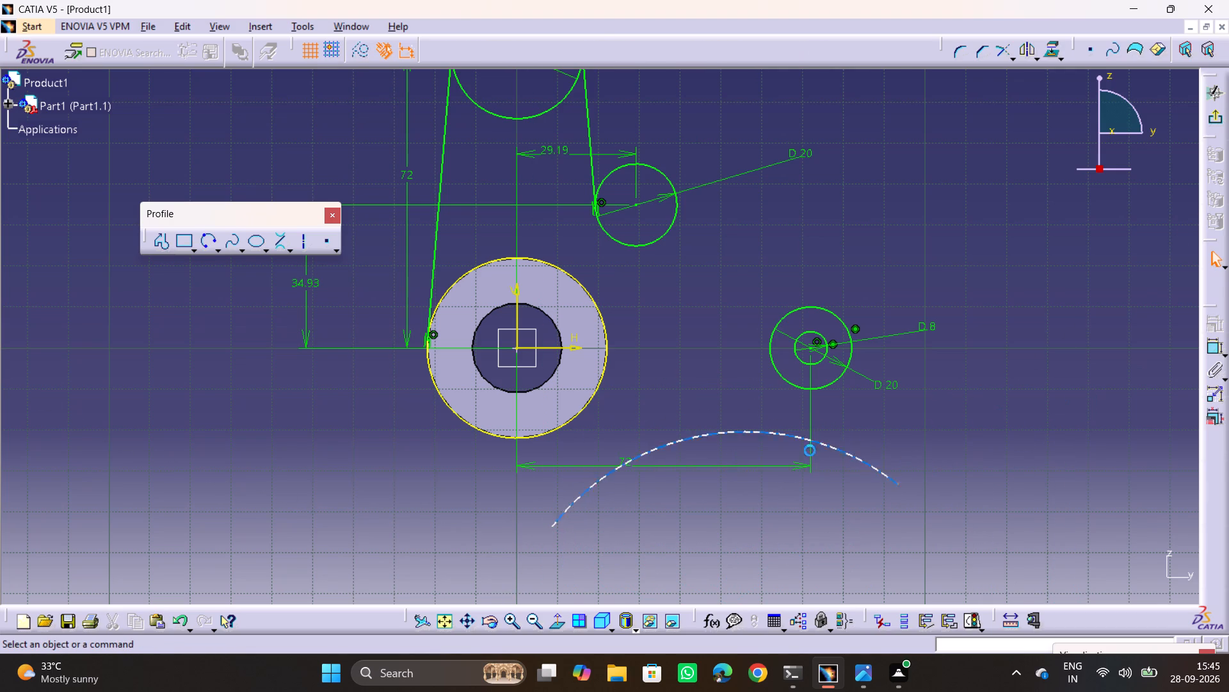
{"action": "key", "text": "Escape"}
Constrain the lower arm arc tangent to the projected hub circle.
{"action": "left_click", "coordinate": [668, 444]}
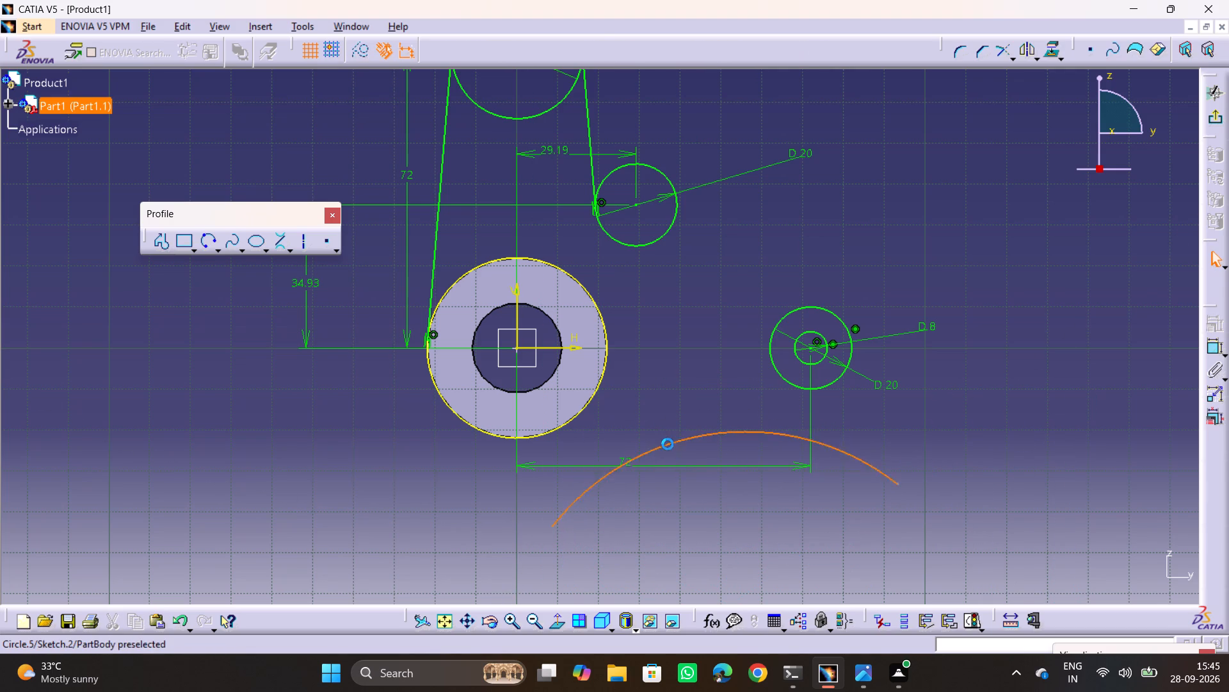
{"action": "left_click", "coordinate": [577, 416], "text": "ctrl"}
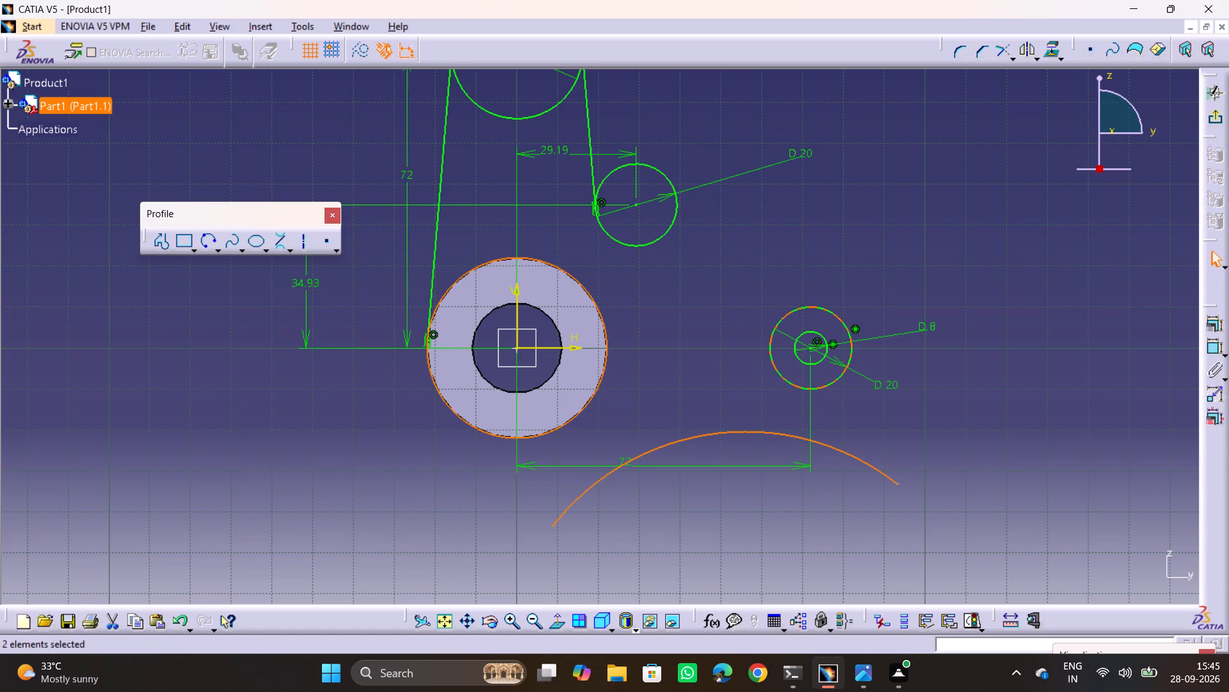
{"action": "left_click", "coordinate": [1206, 324]}
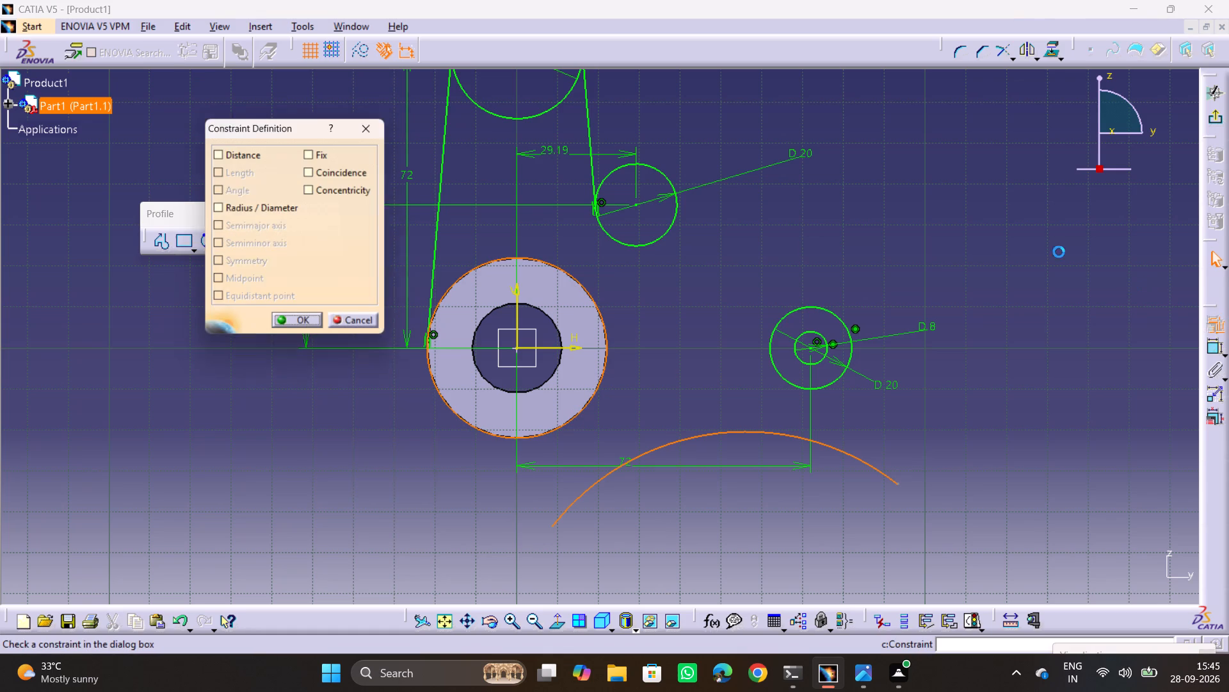
{"action": "left_click", "coordinate": [331, 203]}
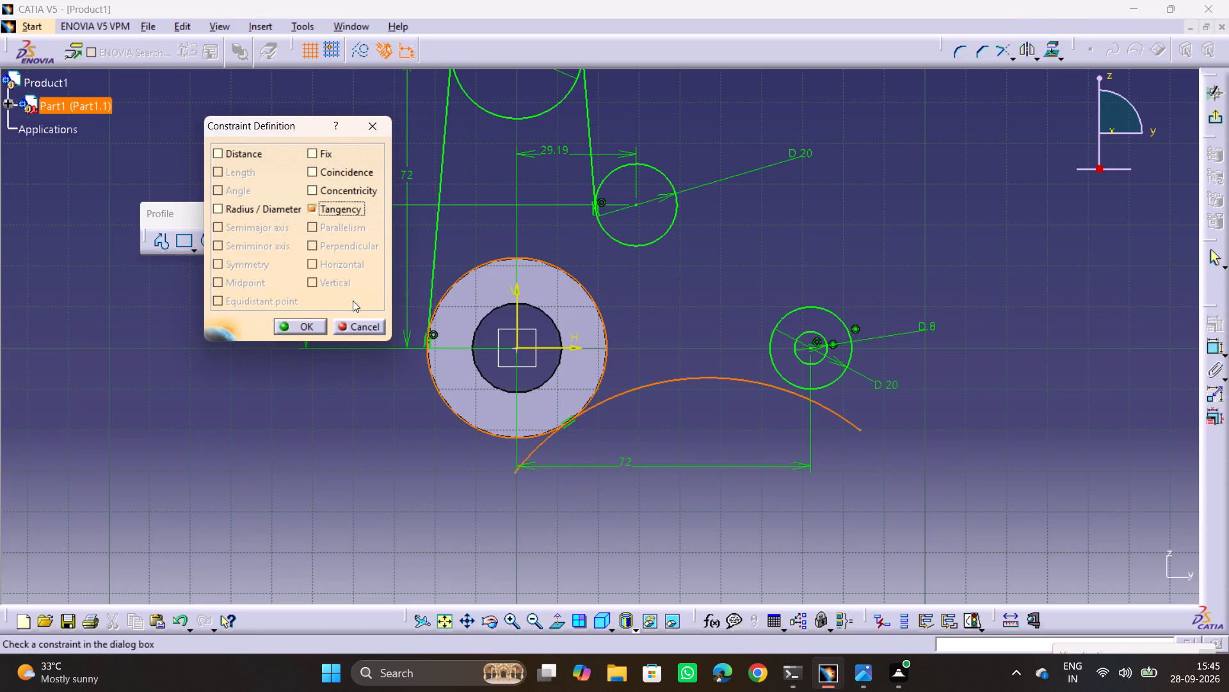
{"action": "left_click", "coordinate": [308, 321]}
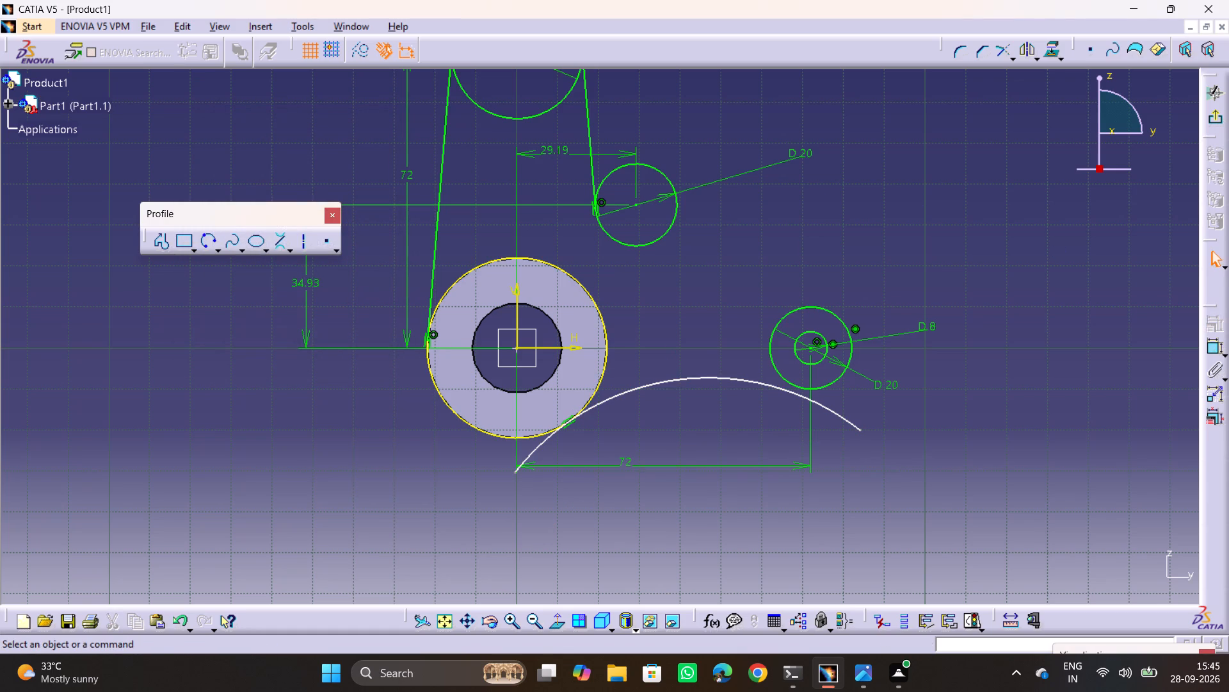
Constrain the lower arm arc tangent to the 20 mm end boss circle.
{"action": "left_click", "coordinate": [695, 379]}
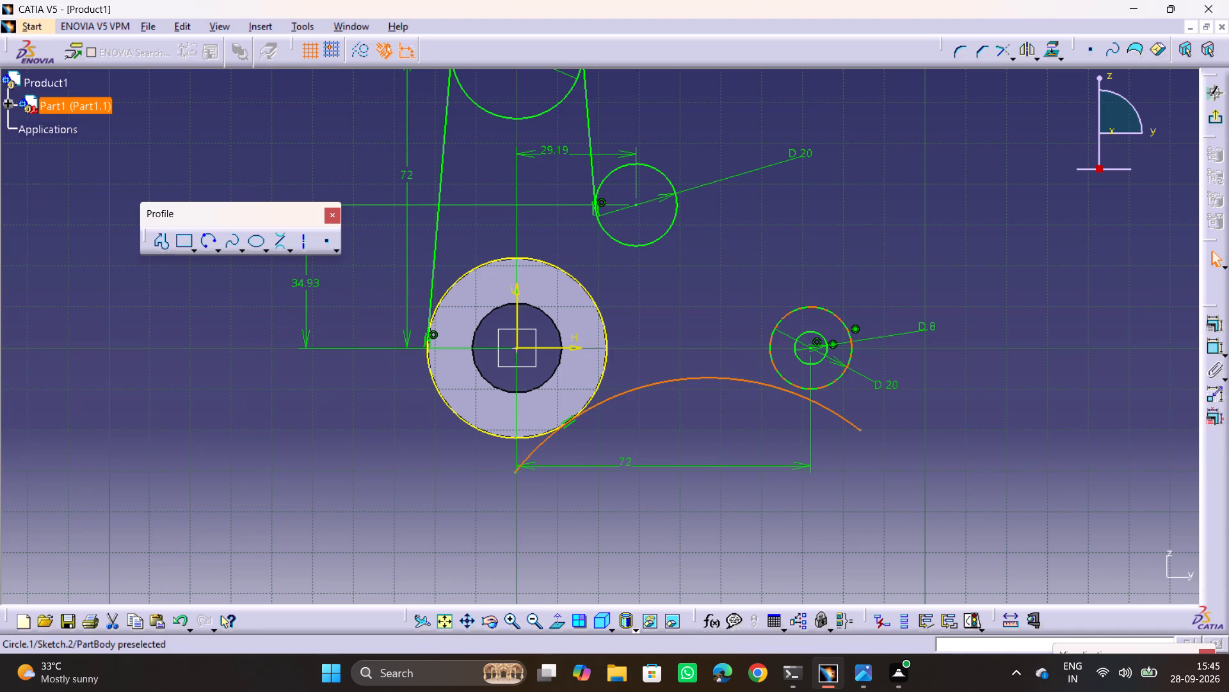
{"action": "left_click", "coordinate": [772, 360], "text": "ctrl"}
{"action": "left_click", "coordinate": [1217, 322]}
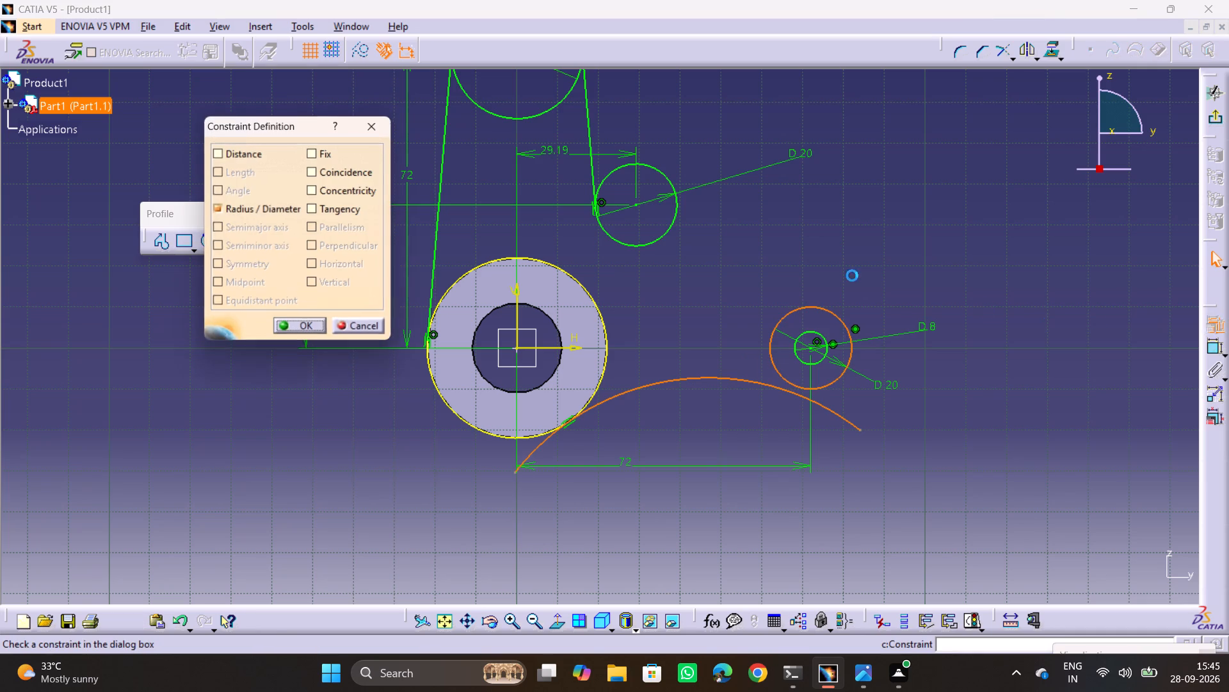
{"action": "left_click", "coordinate": [335, 207]}
{"action": "left_click", "coordinate": [303, 330]}
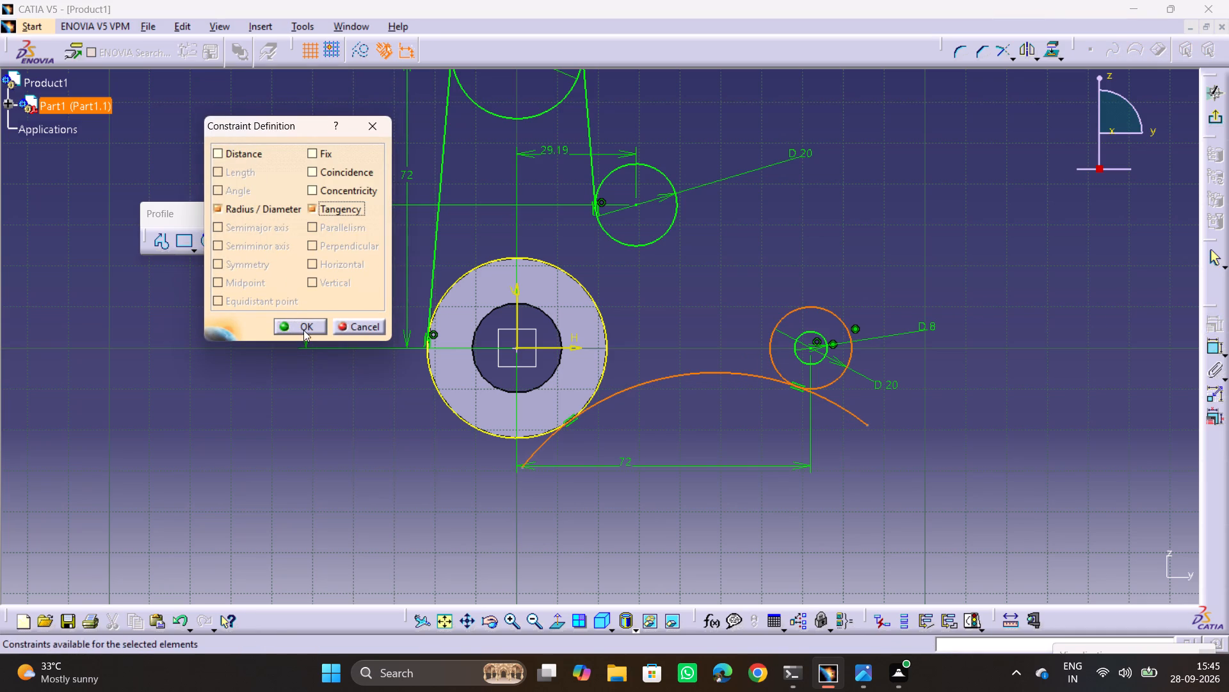
Make the hub-side endpoint of the lower arm arc coincident with the projected hub circle.
{"action": "left_click", "coordinate": [519, 470]}
{"action": "left_click", "coordinate": [541, 435], "text": "ctrl"}
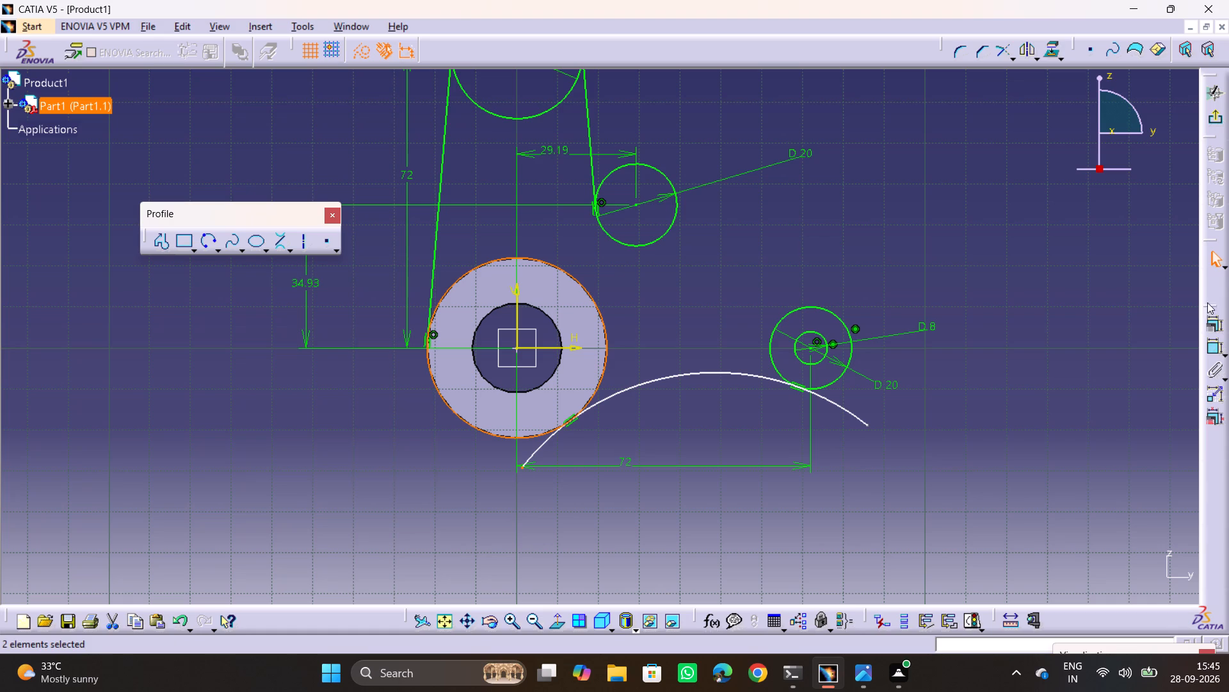
{"action": "left_click", "coordinate": [1219, 321]}
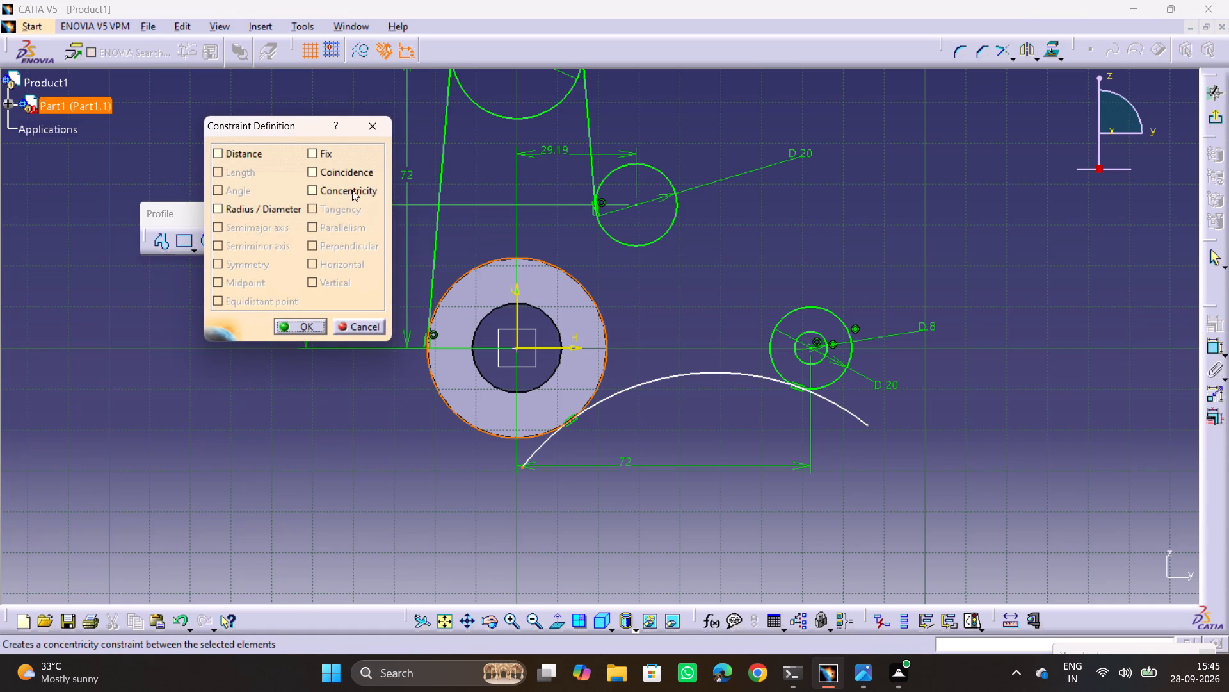
{"action": "left_click", "coordinate": [350, 177]}
{"action": "left_click", "coordinate": [307, 324]}
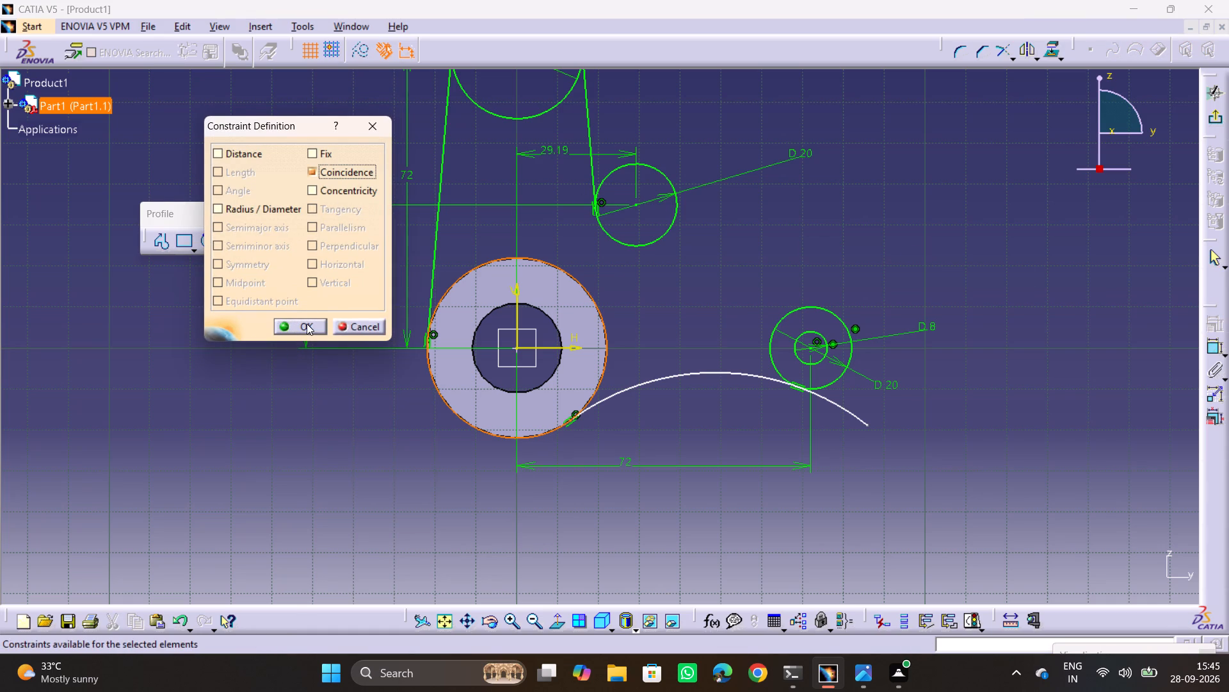
Make the other endpoint of the lower arm arc coincident with the 20 mm end boss circle.
{"action": "left_click", "coordinate": [867, 426]}
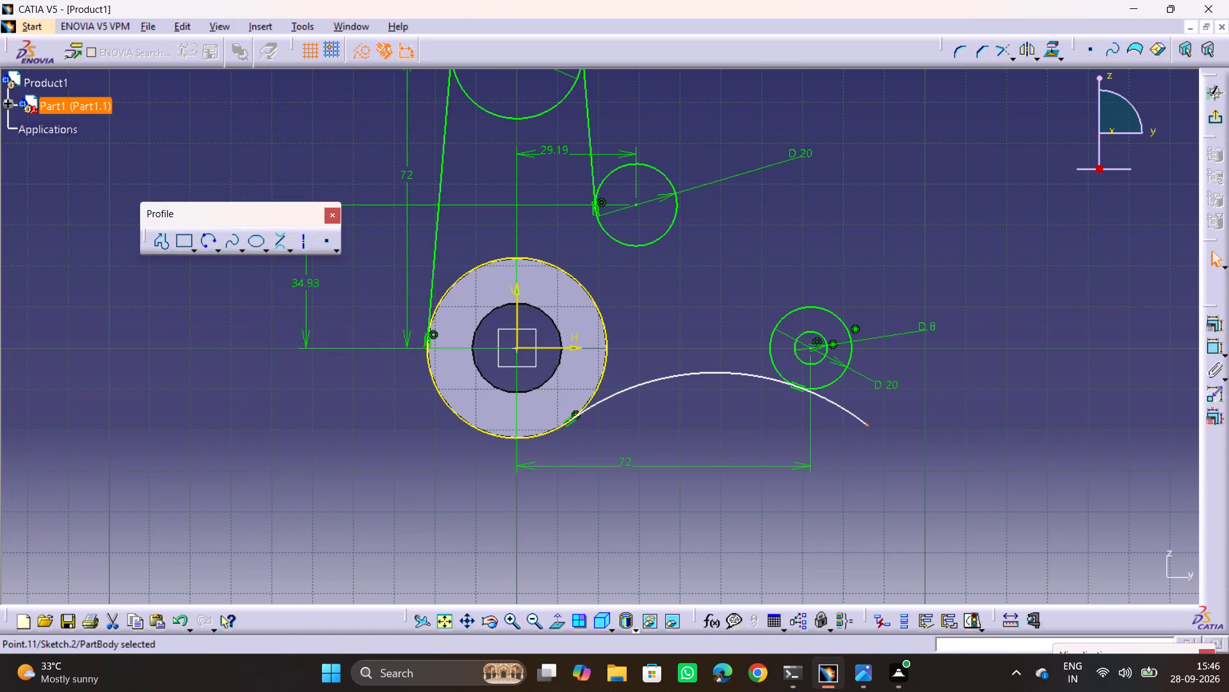
{"action": "left_click", "coordinate": [836, 381], "text": "ctrl"}
{"action": "left_click", "coordinate": [1219, 324]}
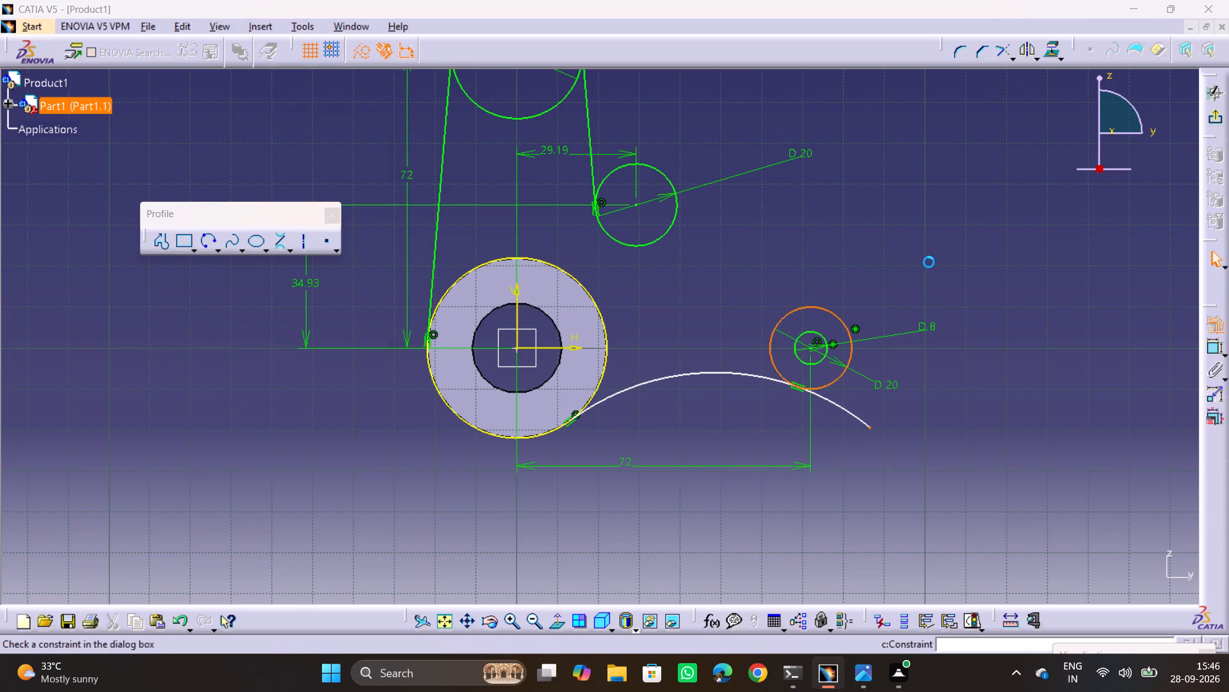
{"action": "left_click", "coordinate": [343, 174]}
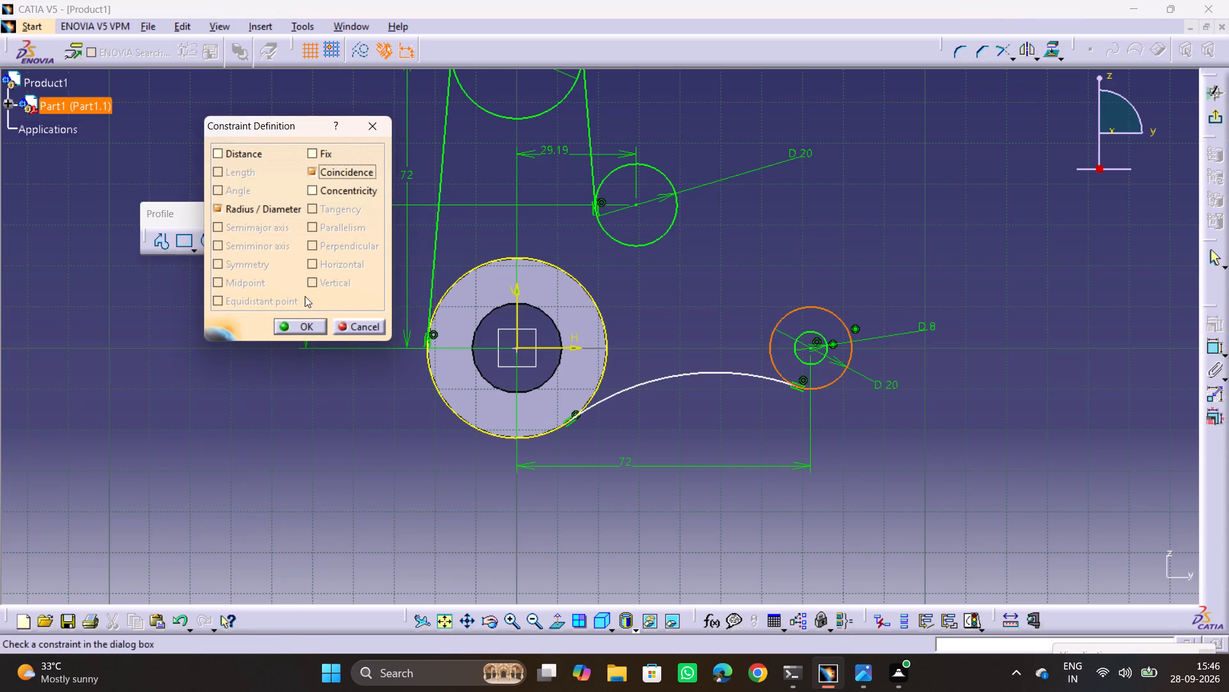
{"action": "left_click", "coordinate": [293, 322]}
Dimension the radius of the lower arm arc and set it to 45 mm, per the drawing.
{"action": "left_click", "coordinate": [1209, 355]}
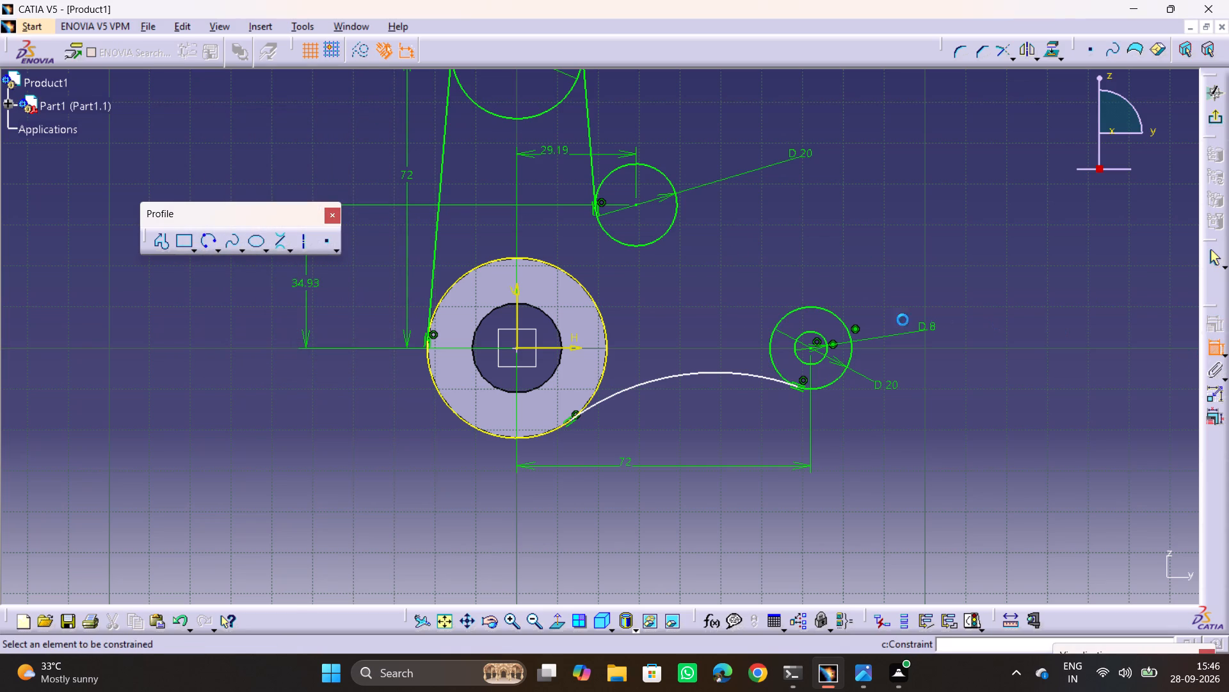
{"action": "left_click", "coordinate": [687, 371]}
{"action": "left_click", "coordinate": [685, 397]}
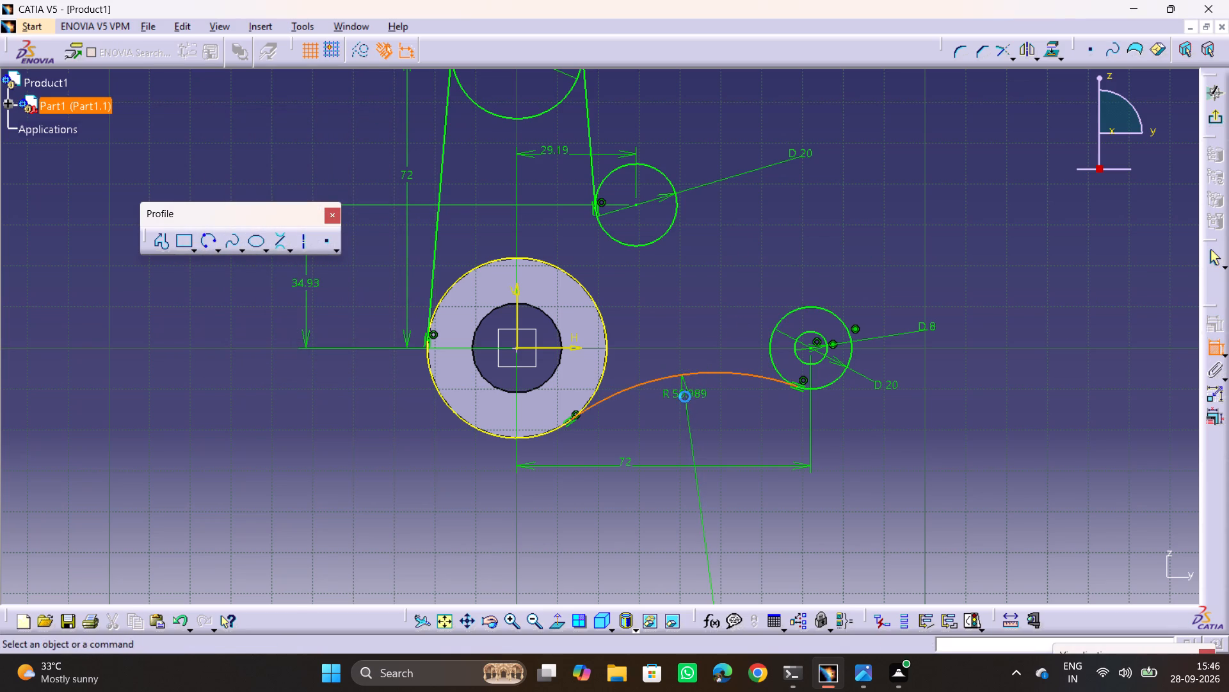
{"action": "double_click", "coordinate": [684, 393]}
{"action": "type", "text": "45"}
{"action": "key", "text": "Return"}
{"action": "left_click", "coordinate": [707, 316]}
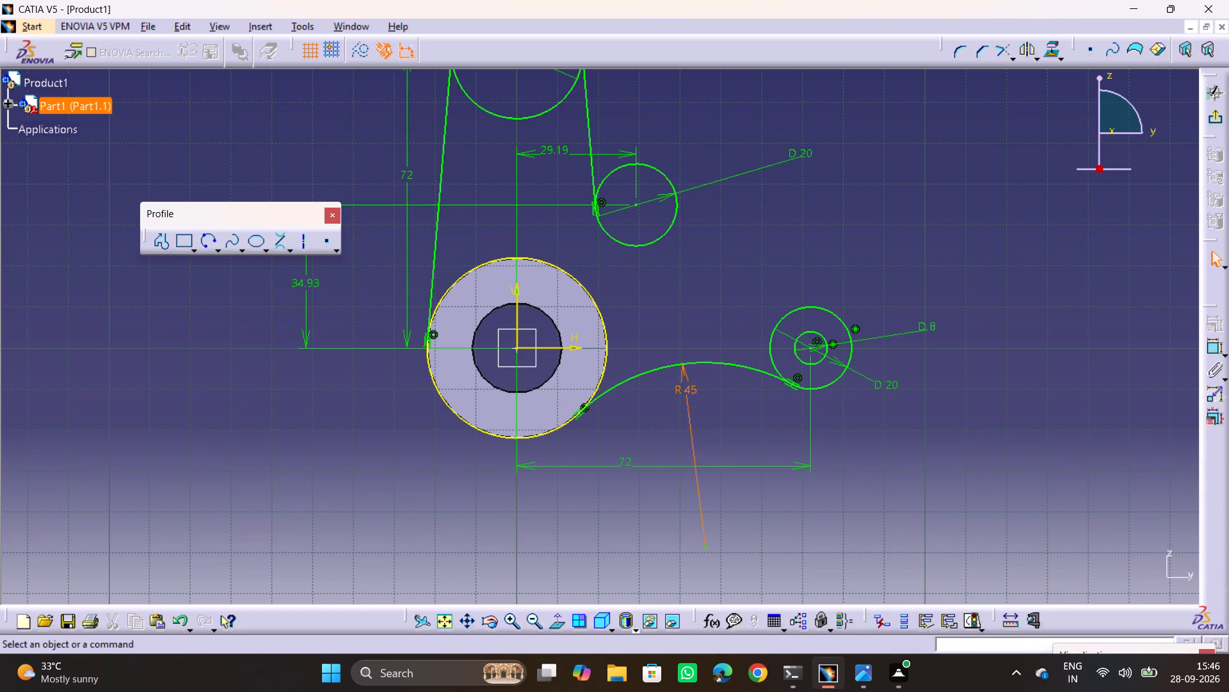
{"action": "middle_click_drag", "start_coordinate": [720, 295], "coordinate": [710, 445]}
{"action": "key", "text": "alt+Tab"}
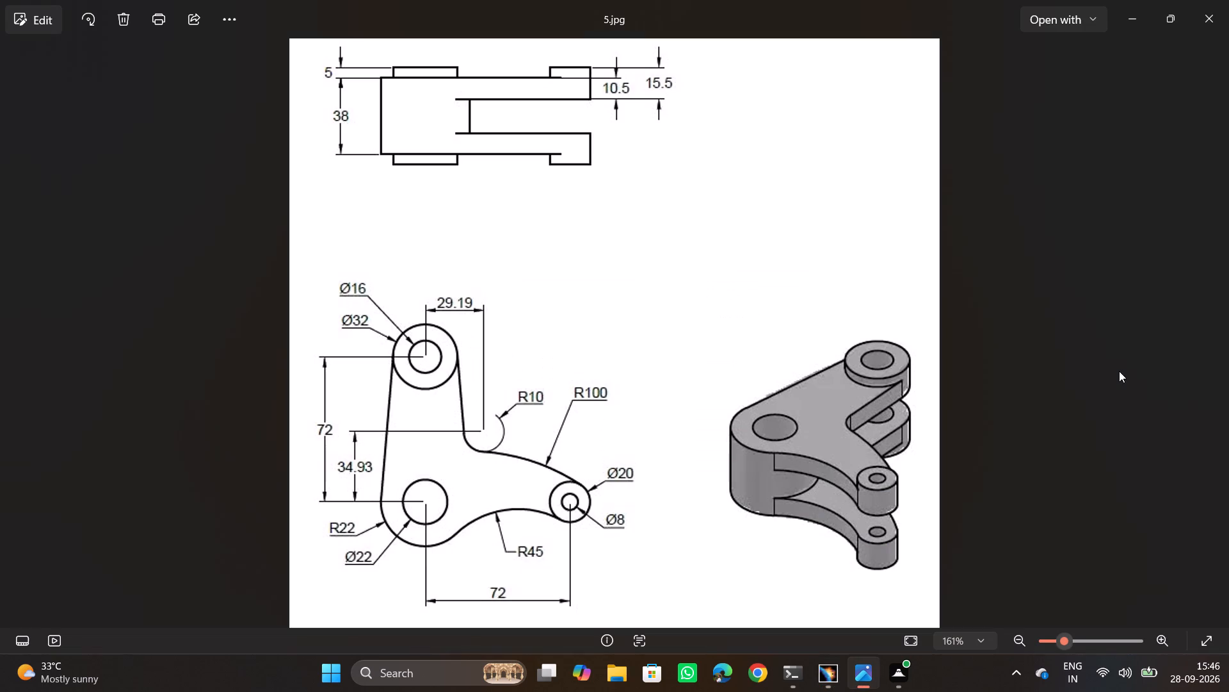
{"action": "key", "text": "alt+Tab"}
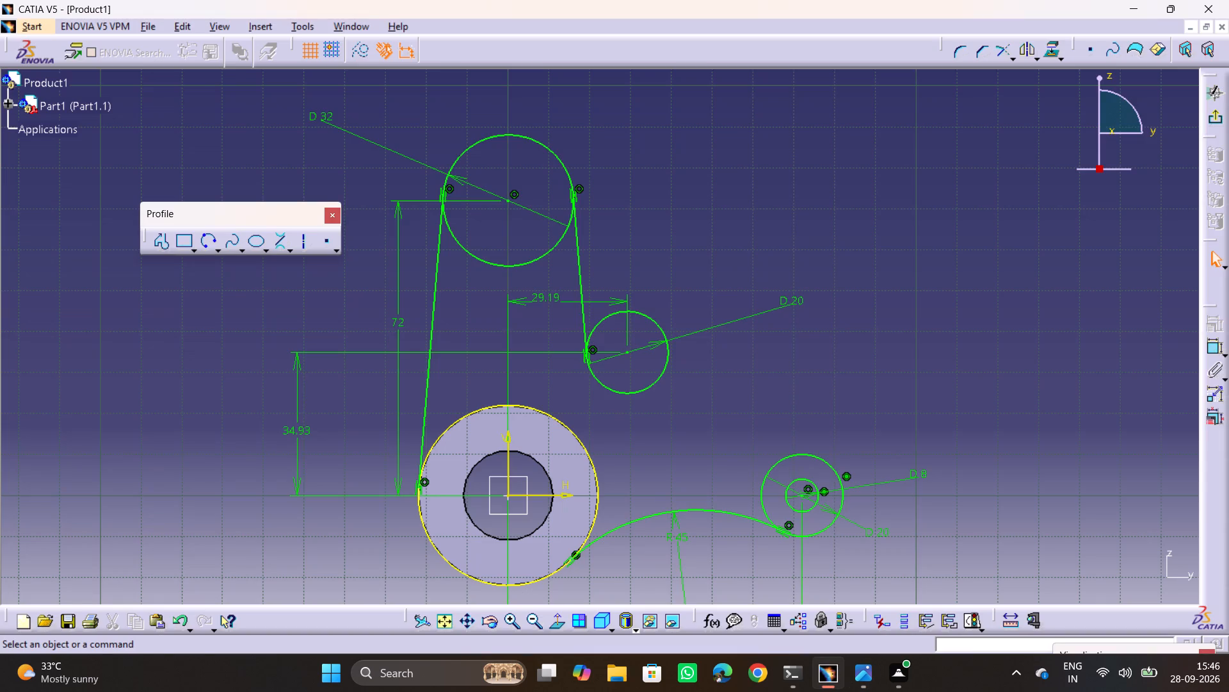
Draw a three-point arc about 36 mm in radius between the small 20 mm circle beside the upright arm and the end boss.
{"action": "left_click", "coordinate": [1214, 352]}
{"action": "key", "text": "alt+Tab"}
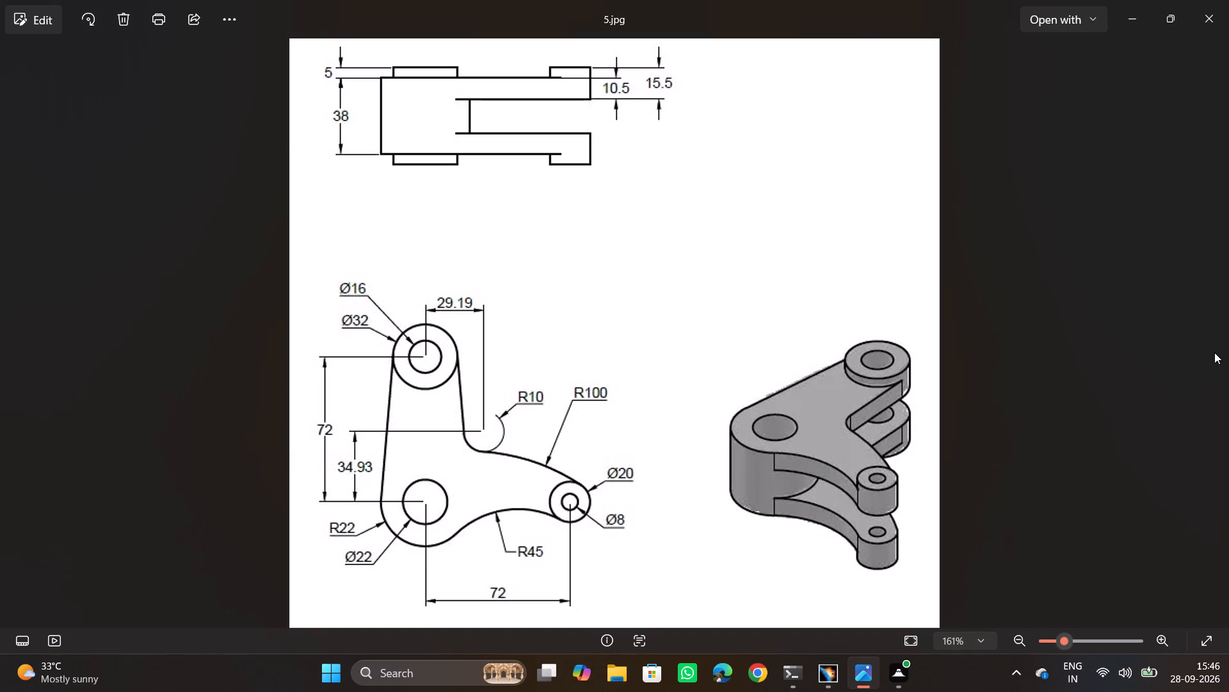
{"action": "key", "text": "alt+Tab"}
{"action": "key", "text": "Escape"}
{"action": "key", "text": "Escape"}
{"action": "key", "text": "Escape"}
{"action": "middle_click_drag", "start_coordinate": [273, 287], "coordinate": [261, 225]}
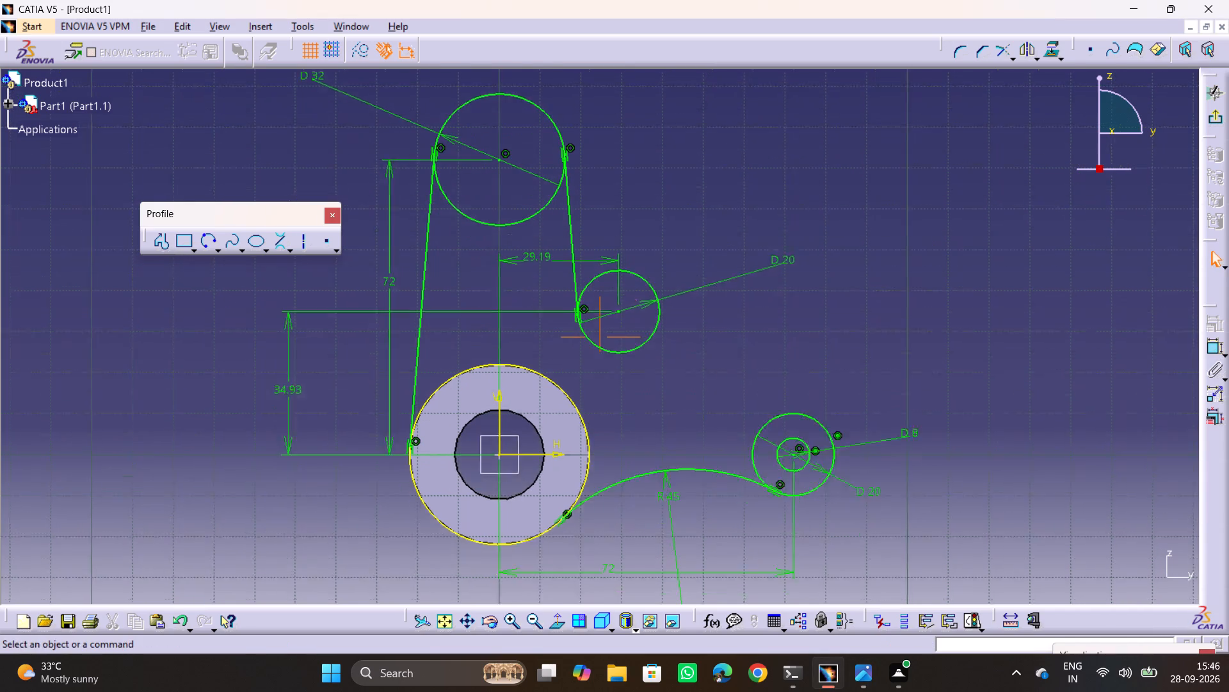
{"action": "middle_click_drag", "start_coordinate": [261, 225], "coordinate": [257, 211]}
{"action": "left_click", "coordinate": [207, 239]}
{"action": "left_click", "coordinate": [592, 325]}
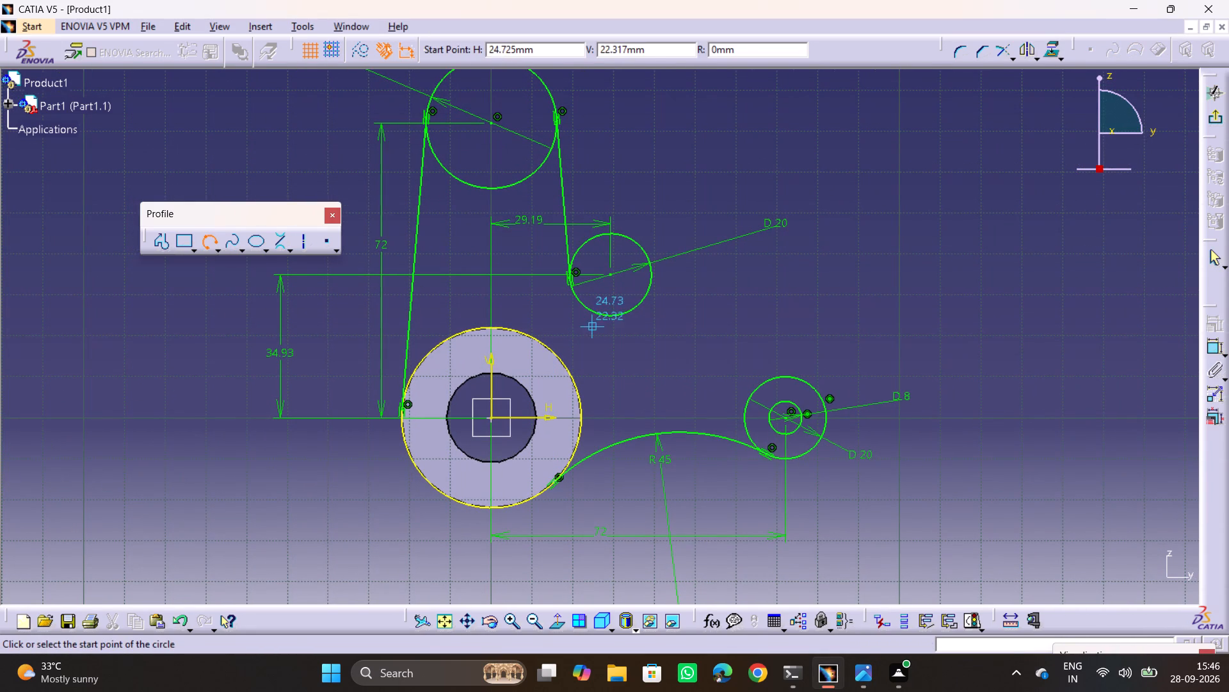
{"action": "left_click", "coordinate": [718, 395]}
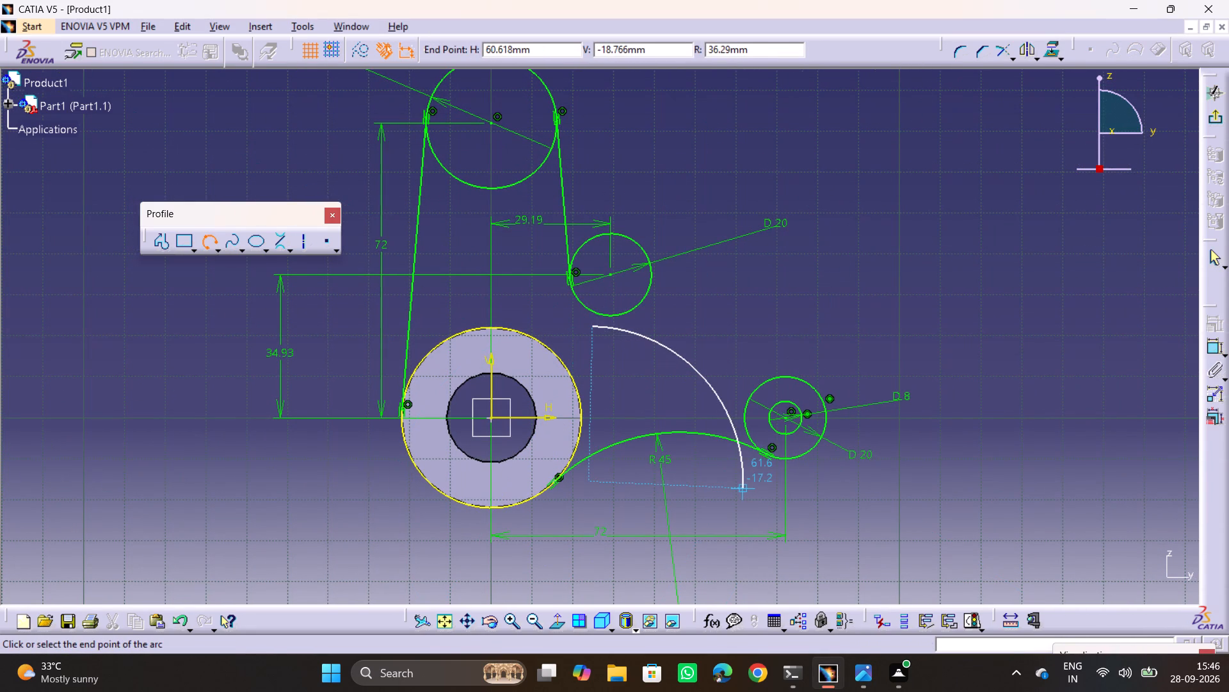
{"action": "left_click", "coordinate": [738, 496]}
{"action": "key", "text": "Escape"}
{"action": "key", "text": "Escape"}
{"action": "key", "text": "alt+Tab"}
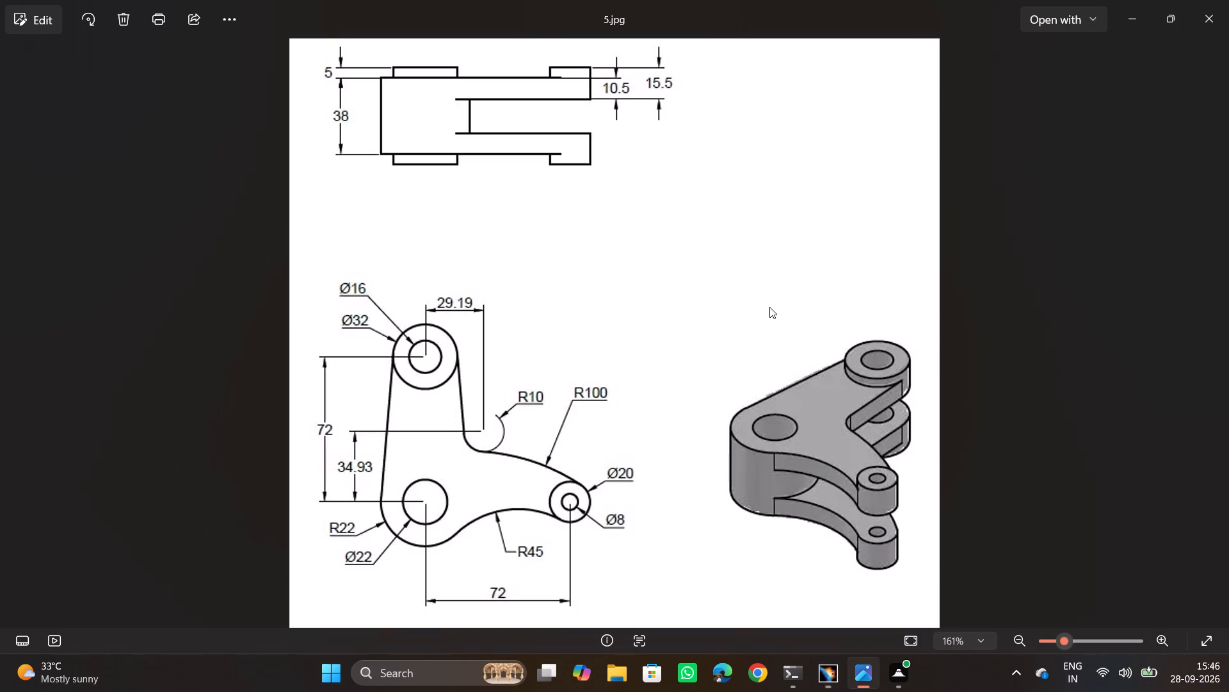
{"action": "key", "text": "alt+Tab"}
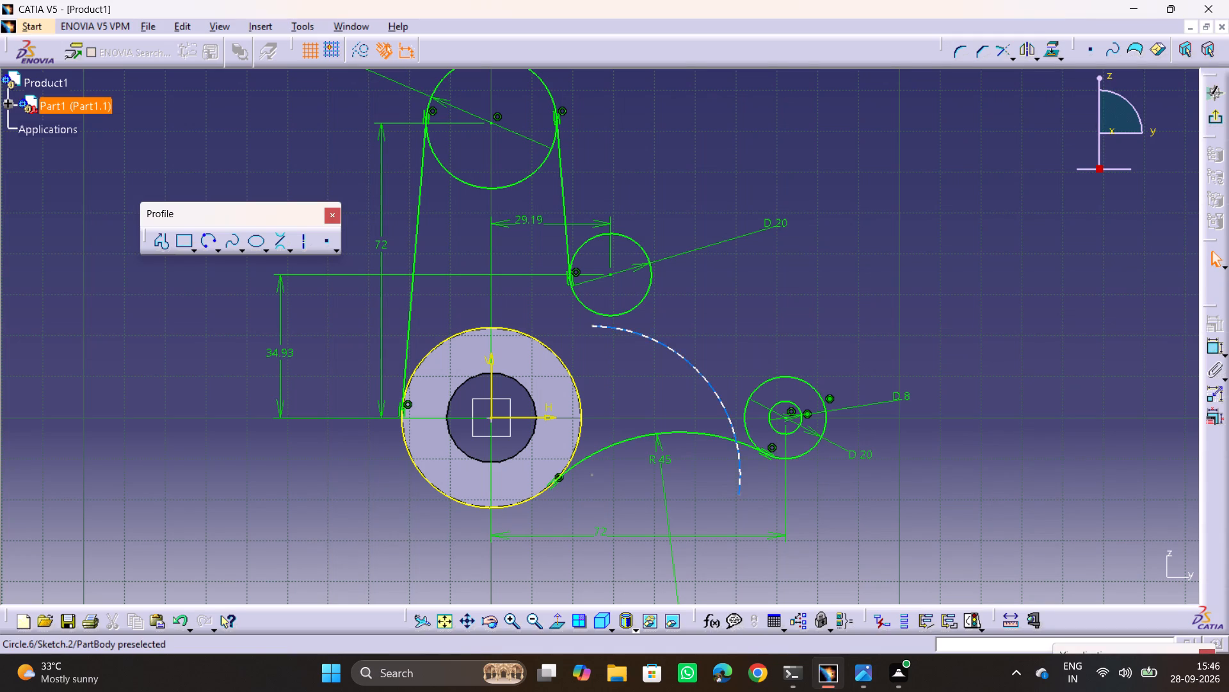
Constrain the new upper arm arc tangent to the 20 mm circle beside the upright arm.
{"action": "left_click", "coordinate": [728, 418]}
{"action": "left_click", "coordinate": [705, 327]}
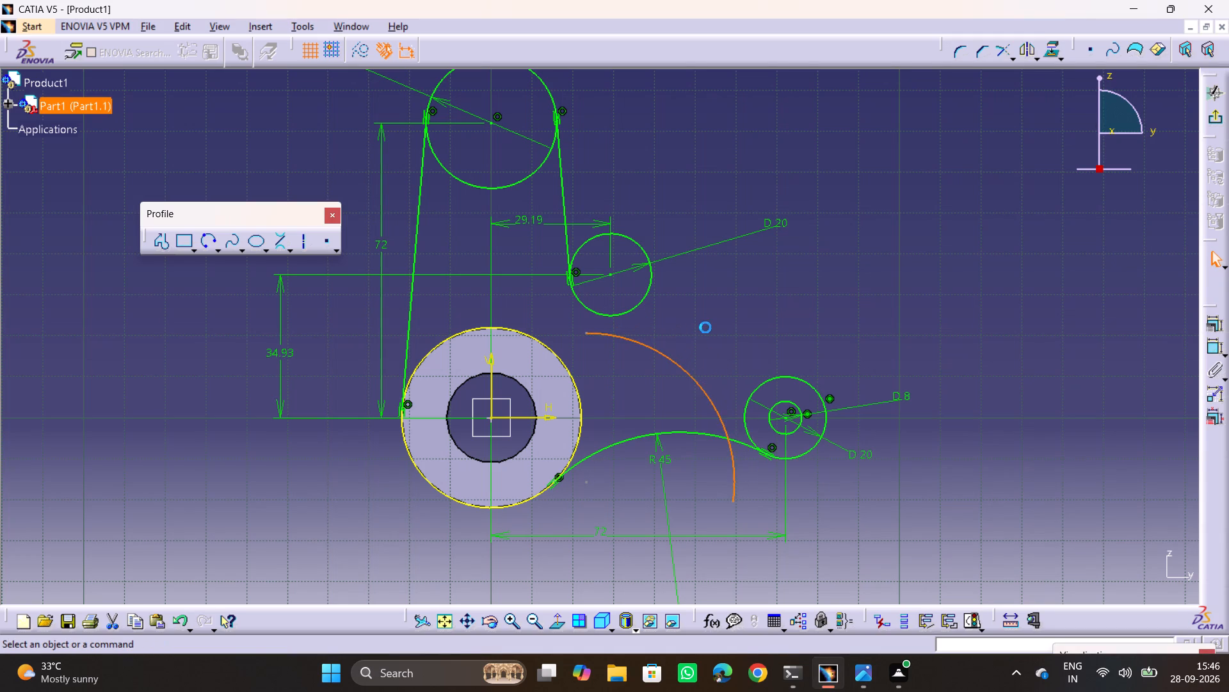
{"action": "left_click", "coordinate": [607, 312]}
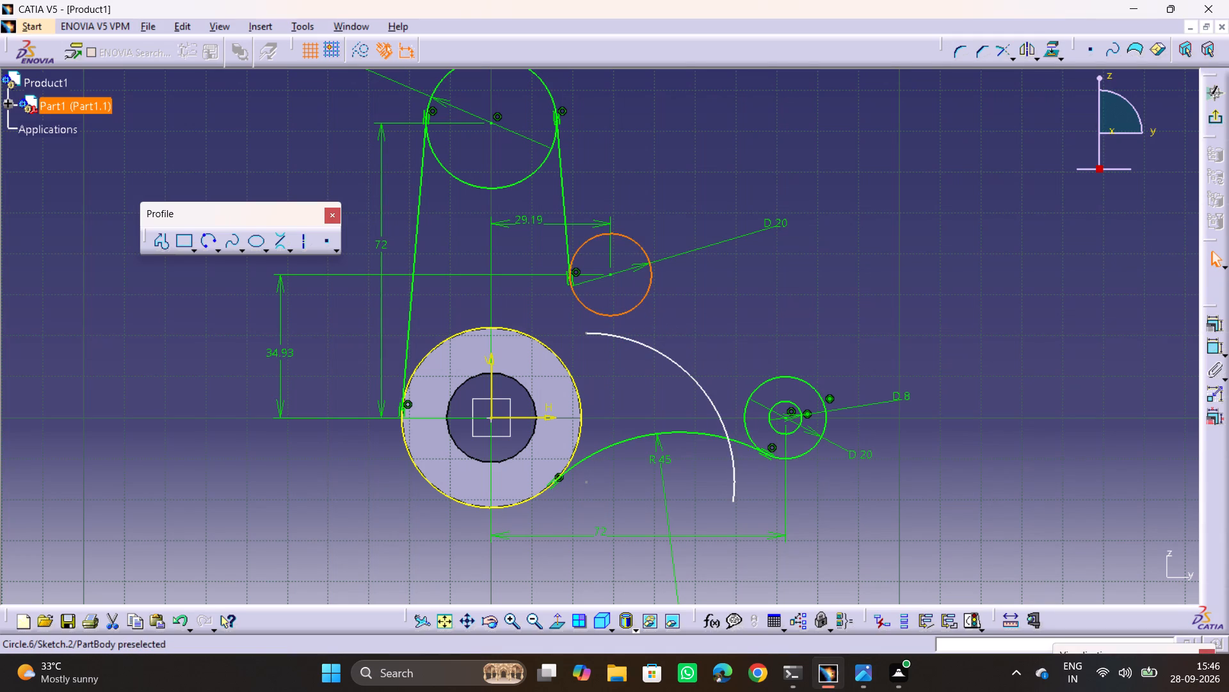
{"action": "left_click", "coordinate": [616, 335], "text": "ctrl"}
{"action": "left_click", "coordinate": [1207, 330]}
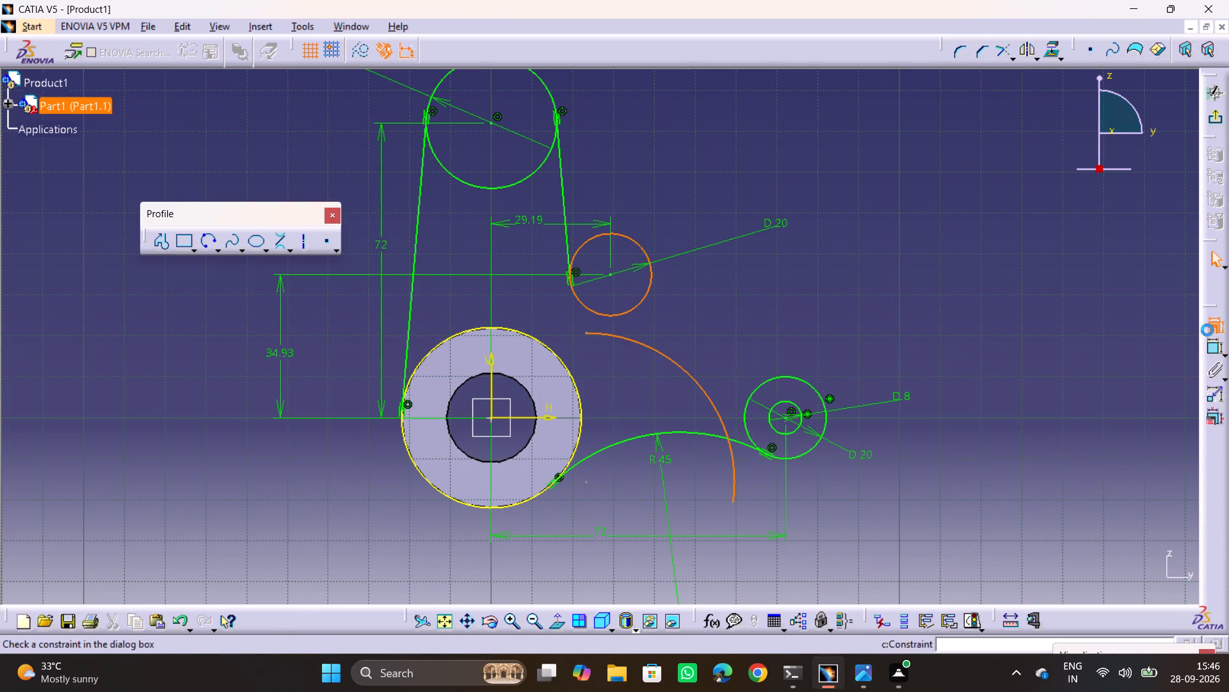
{"action": "left_click", "coordinate": [328, 213]}
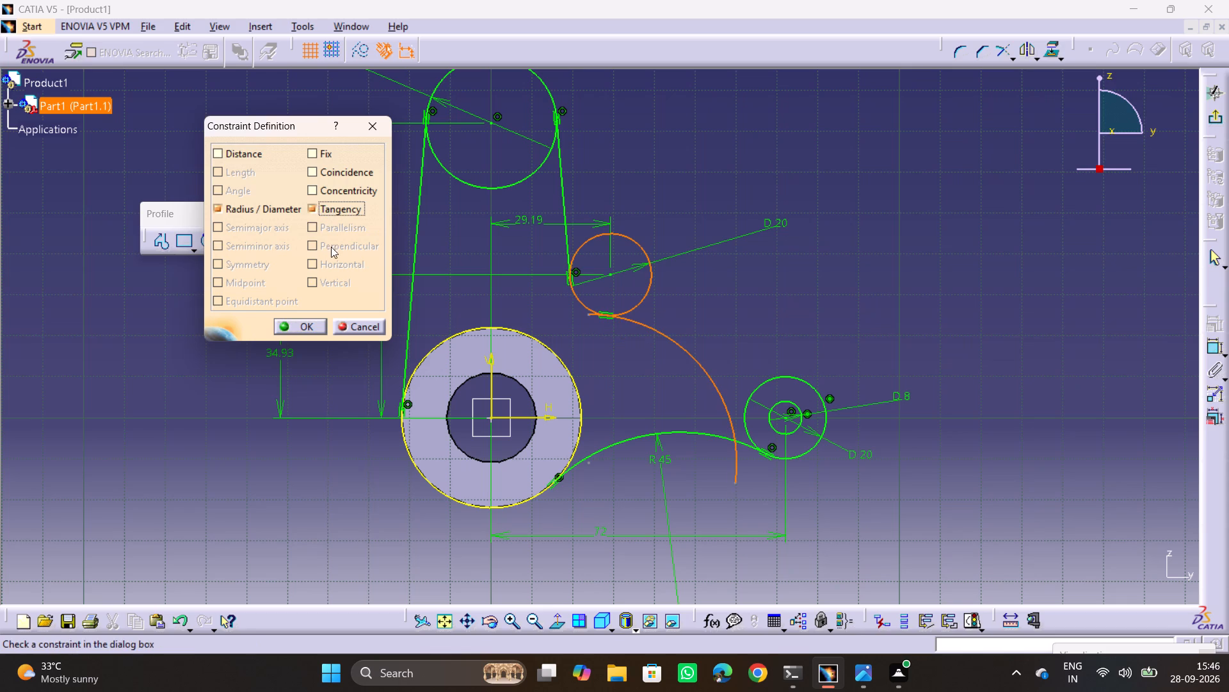
{"action": "left_click", "coordinate": [305, 328]}
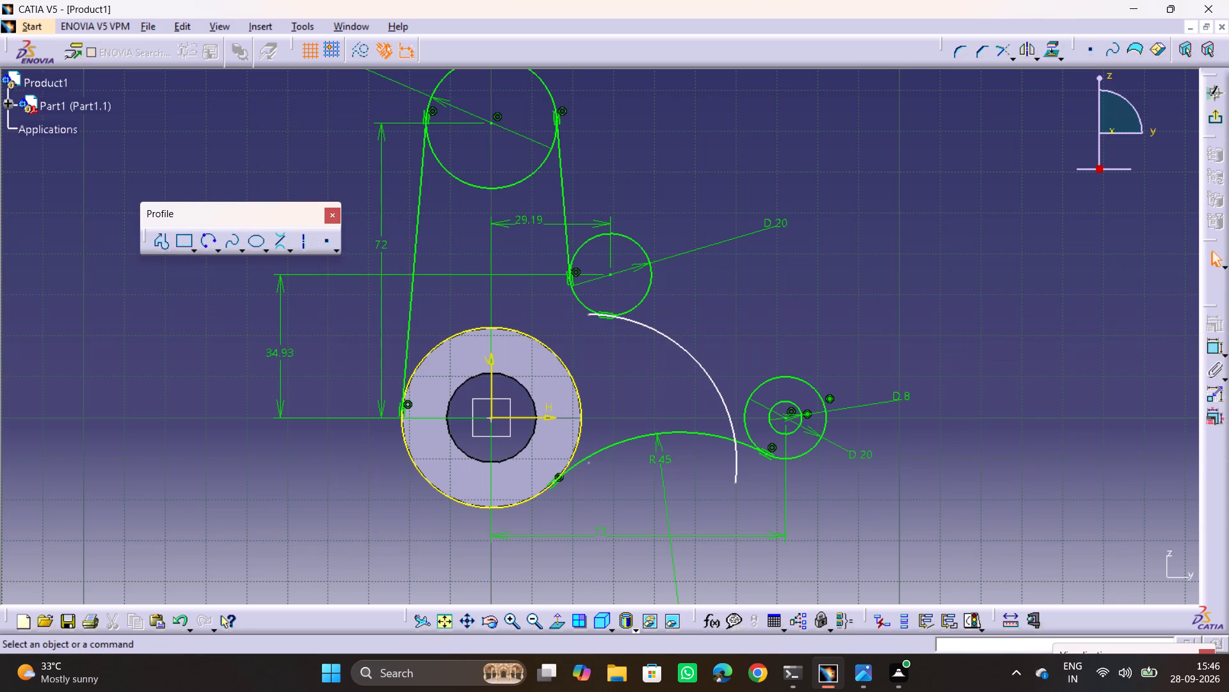
Make the near endpoint of the upper arm arc coincident with the 20 mm circle beside the upright arm.
{"action": "left_click", "coordinate": [590, 315]}
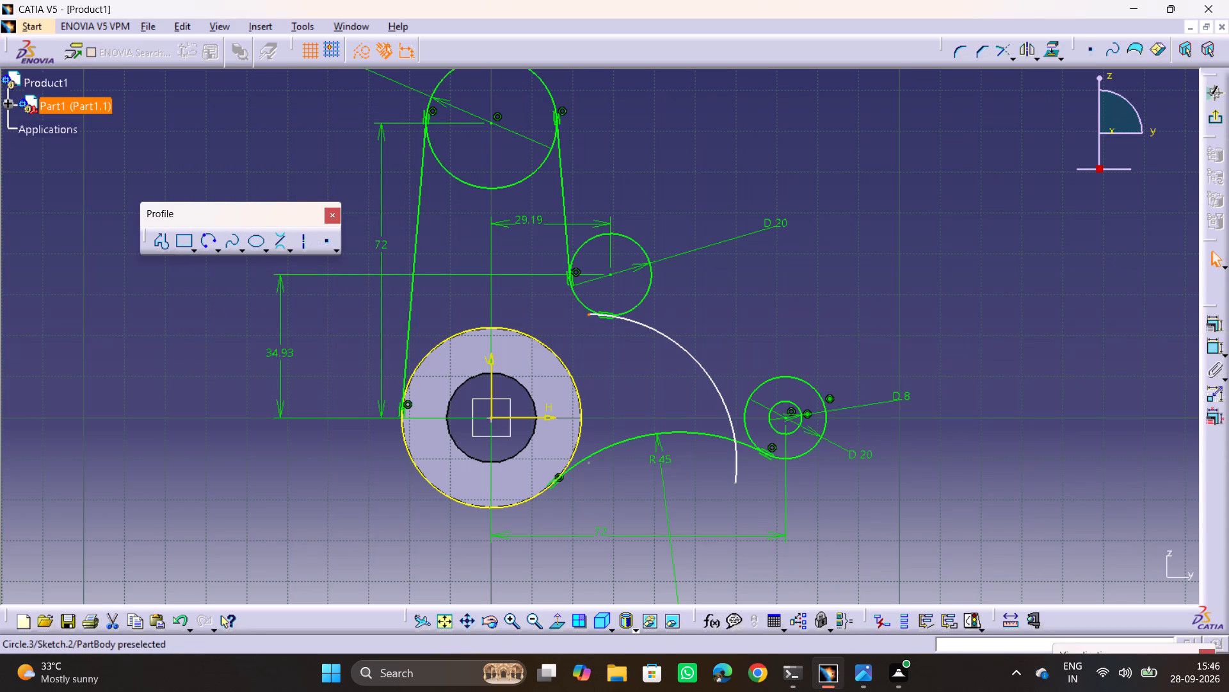
{"action": "left_click", "coordinate": [579, 298], "text": "ctrl"}
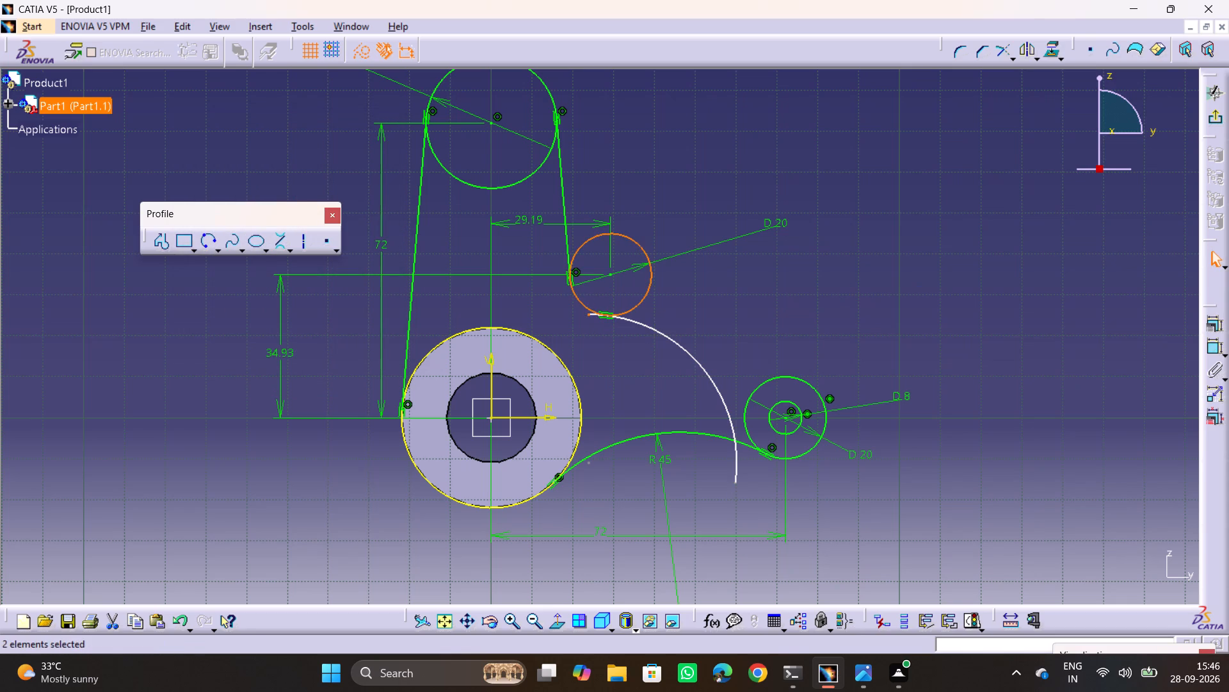
{"action": "left_click", "coordinate": [1214, 324]}
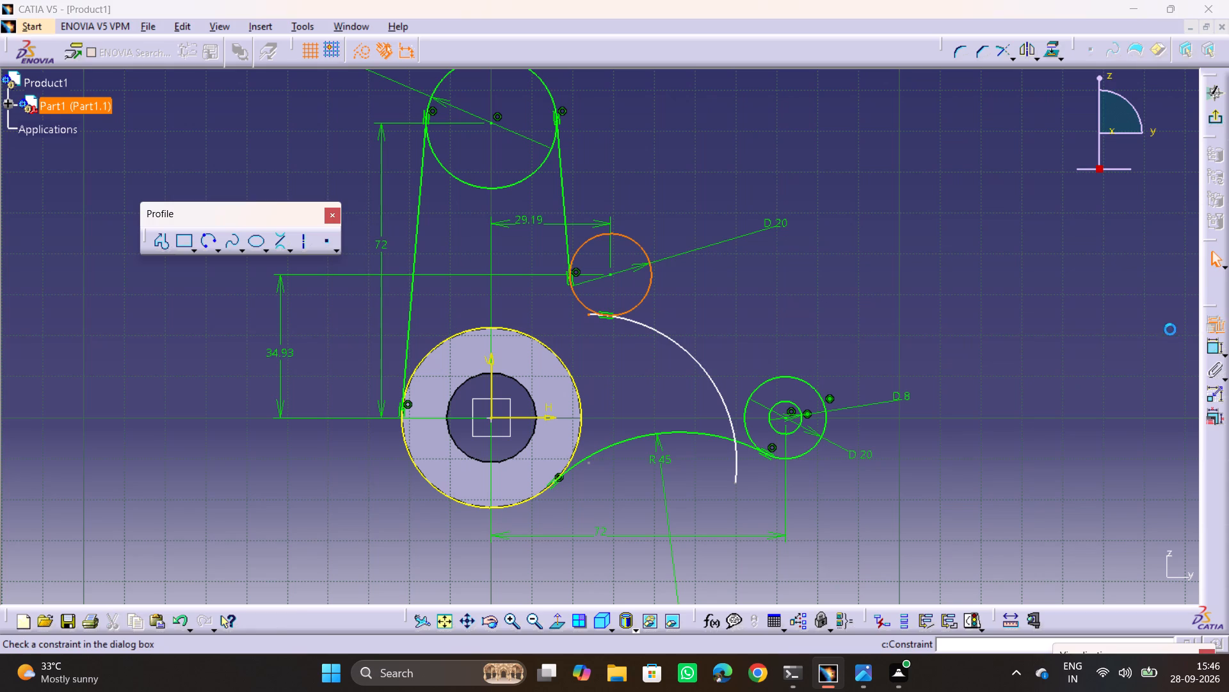
{"action": "left_click", "coordinate": [349, 170]}
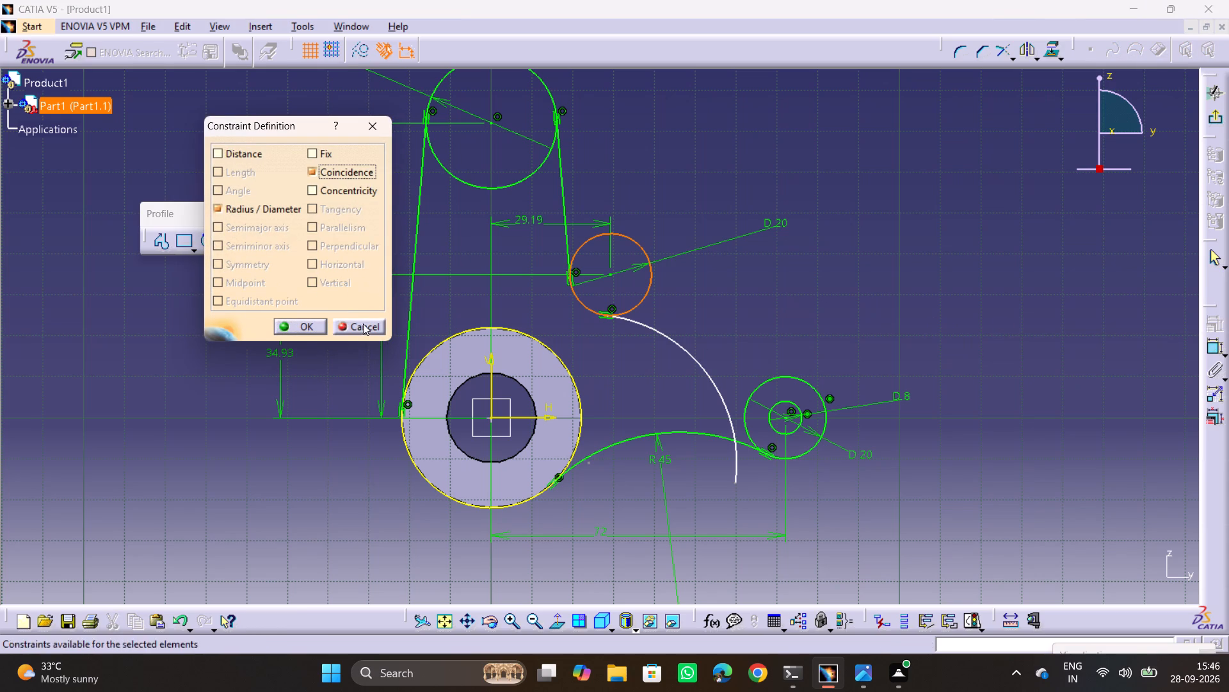
{"action": "left_click", "coordinate": [301, 327]}
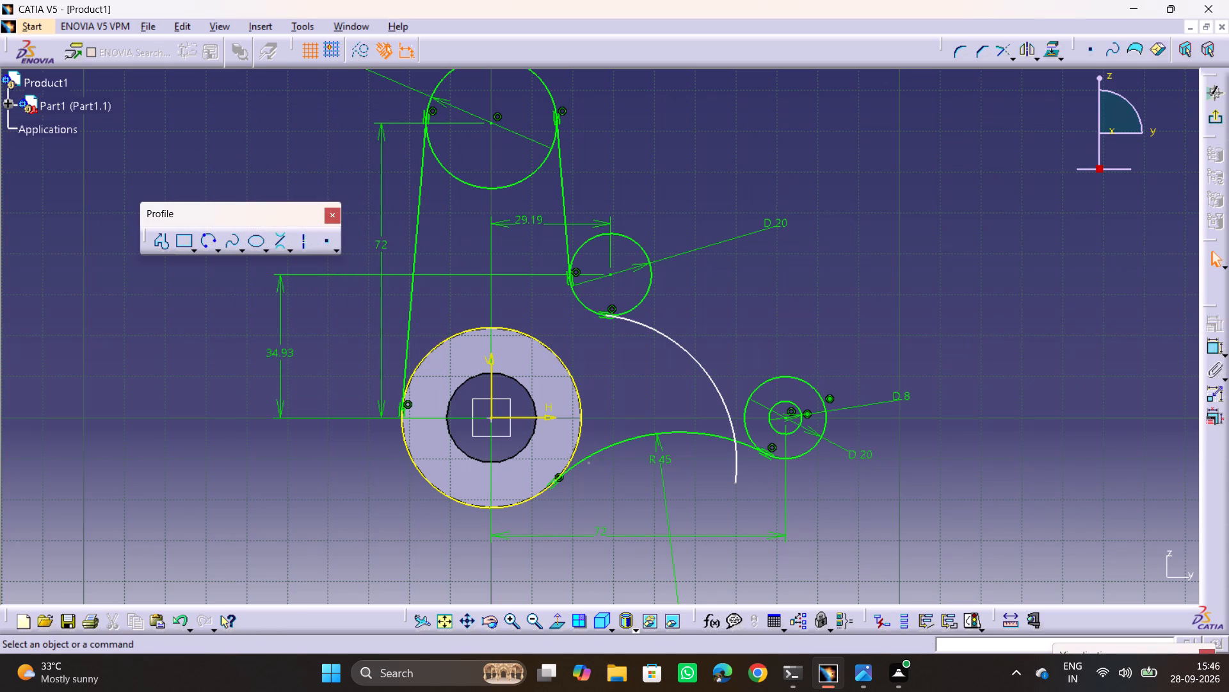
Pull the upper arm arc's free end out beyond the end boss and constrain the arc tangent to the 20 mm boss circle.
{"action": "left_click_drag", "start_coordinate": [734, 477], "coordinate": [843, 488]}
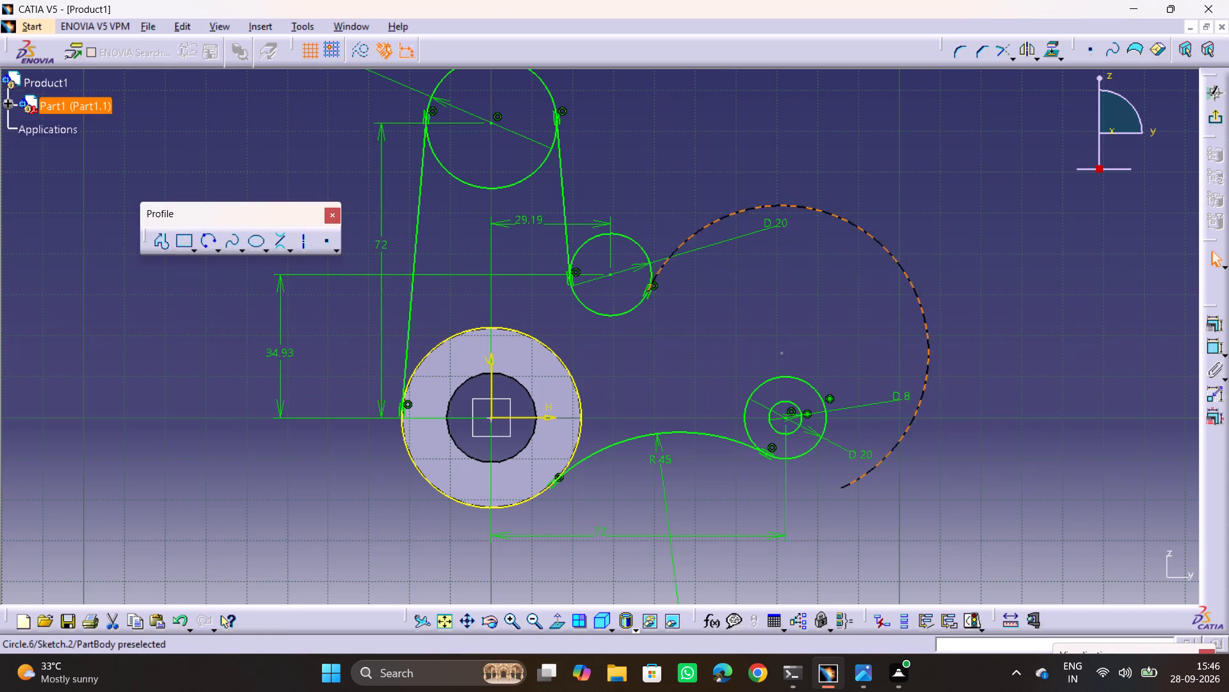
{"action": "left_click_drag", "start_coordinate": [843, 488], "coordinate": [815, 636]}
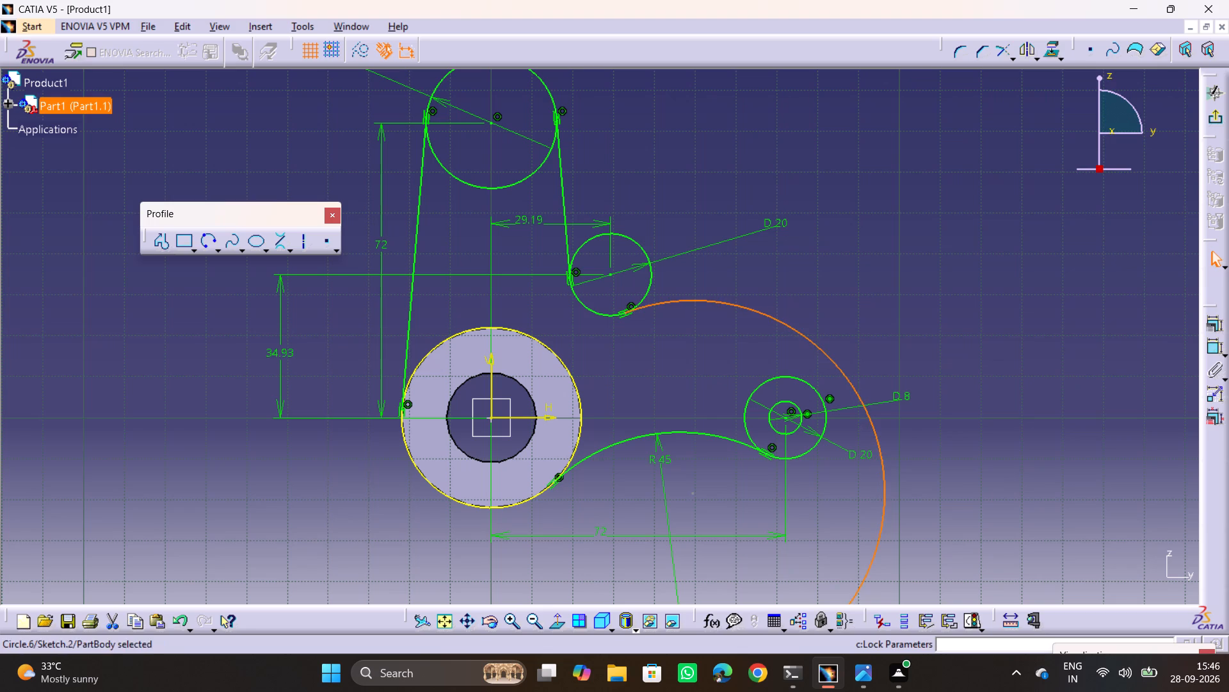
{"action": "left_click", "coordinate": [998, 355]}
{"action": "left_click", "coordinate": [835, 363]}
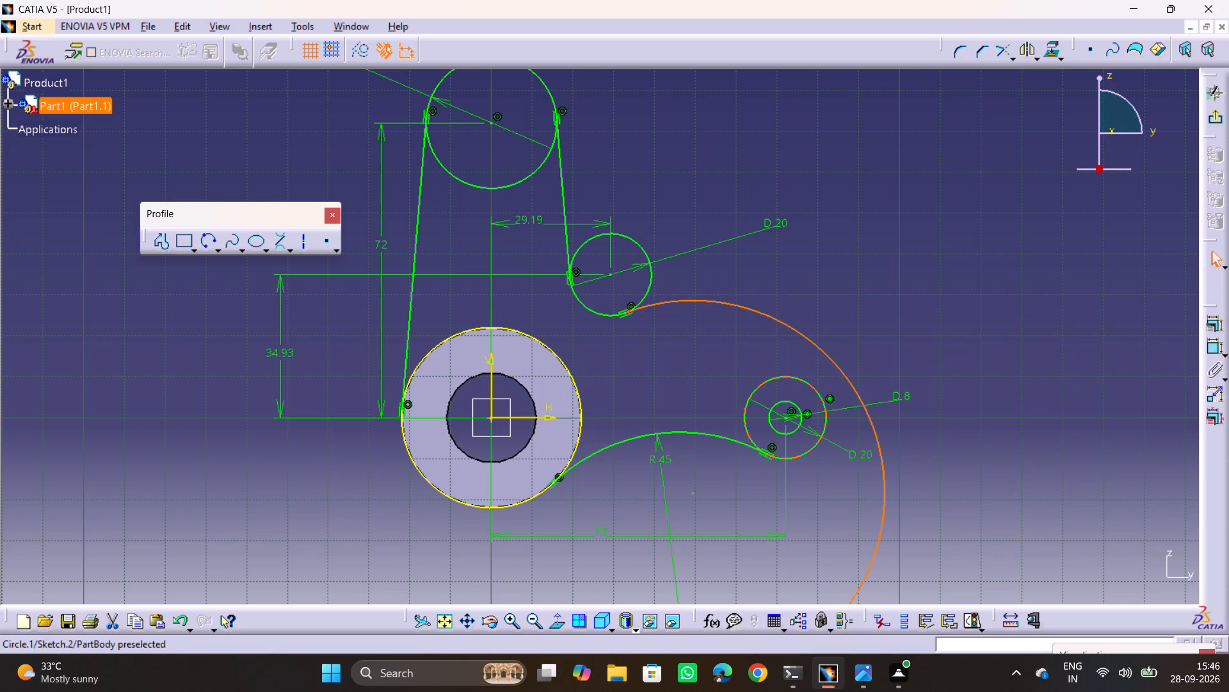
{"action": "left_click", "coordinate": [806, 384], "text": "ctrl"}
{"action": "left_click", "coordinate": [1207, 321]}
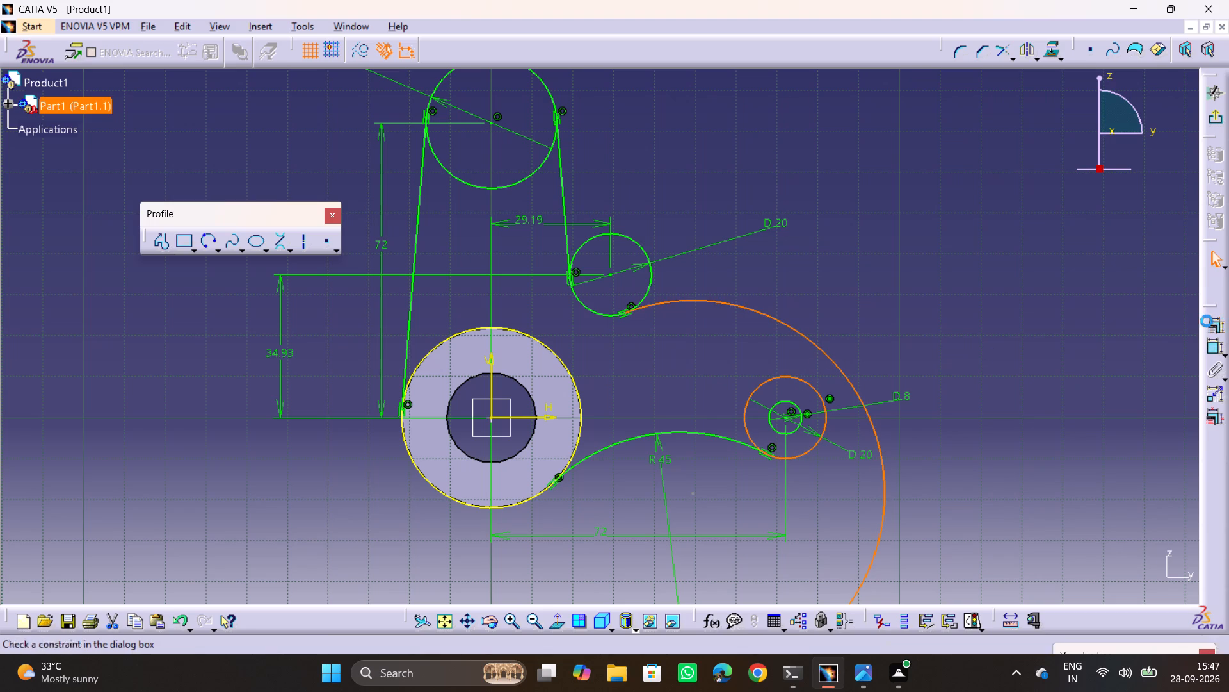
{"action": "left_click", "coordinate": [328, 209]}
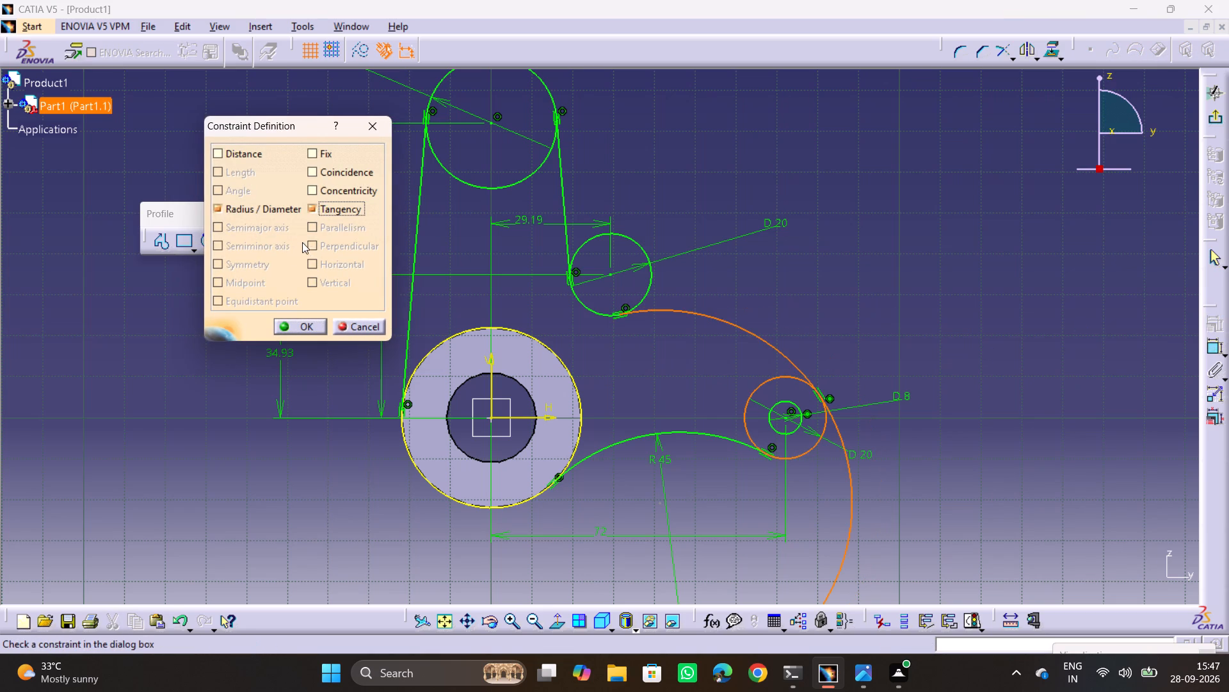
{"action": "left_click", "coordinate": [296, 329]}
Make the free endpoint of the upper arm arc coincident with the 20 mm end boss circle.
{"action": "middle_click_drag", "start_coordinate": [878, 411], "coordinate": [847, 299]}
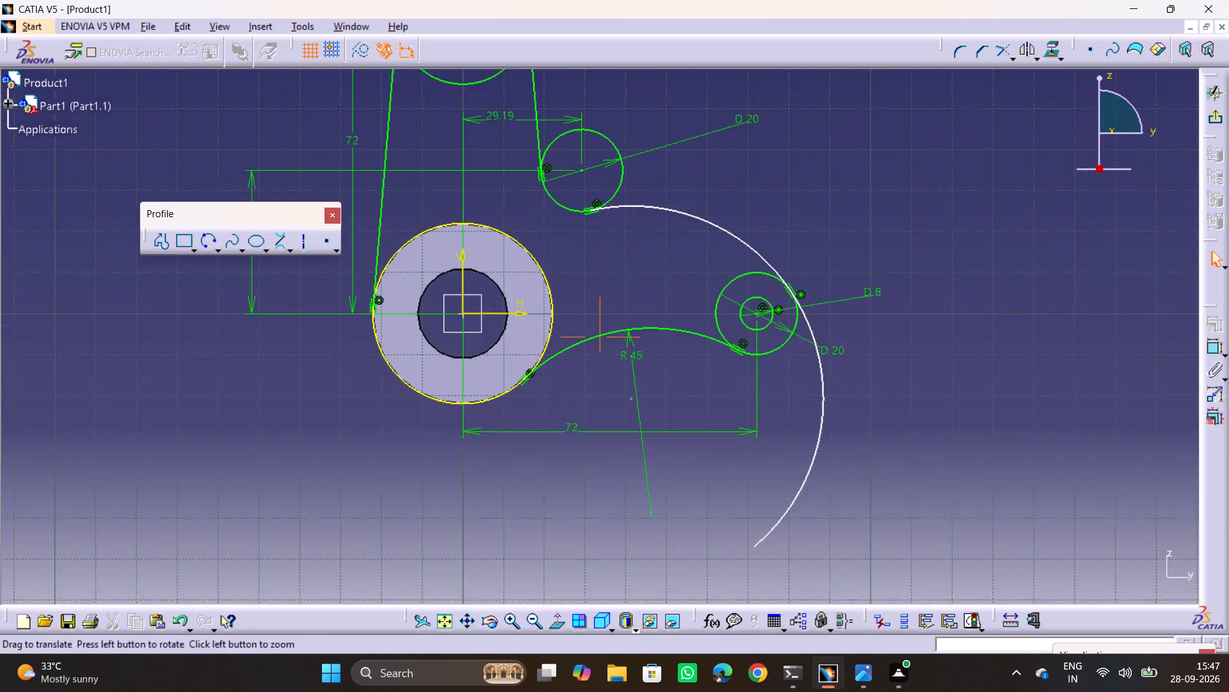
{"action": "middle_click_drag", "start_coordinate": [847, 299], "coordinate": [846, 294]}
{"action": "left_click", "coordinate": [750, 536]}
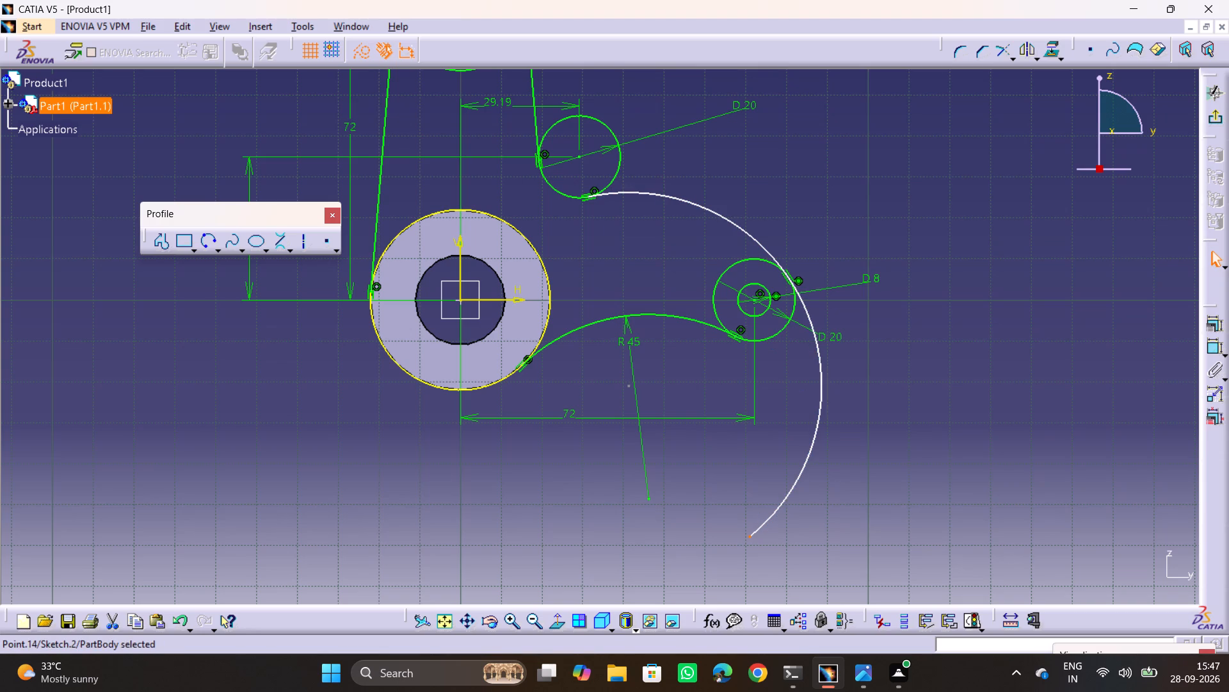
{"action": "left_click", "coordinate": [734, 265], "text": "ctrl"}
{"action": "left_click", "coordinate": [1215, 329]}
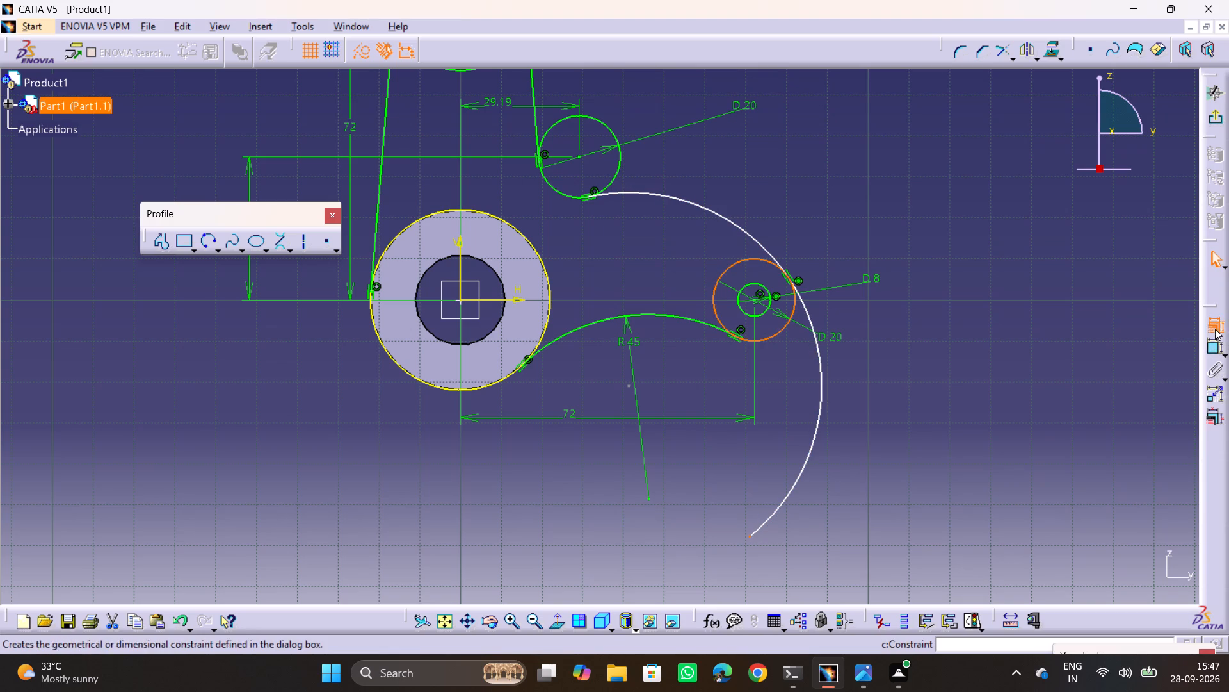
{"action": "left_click", "coordinate": [337, 166]}
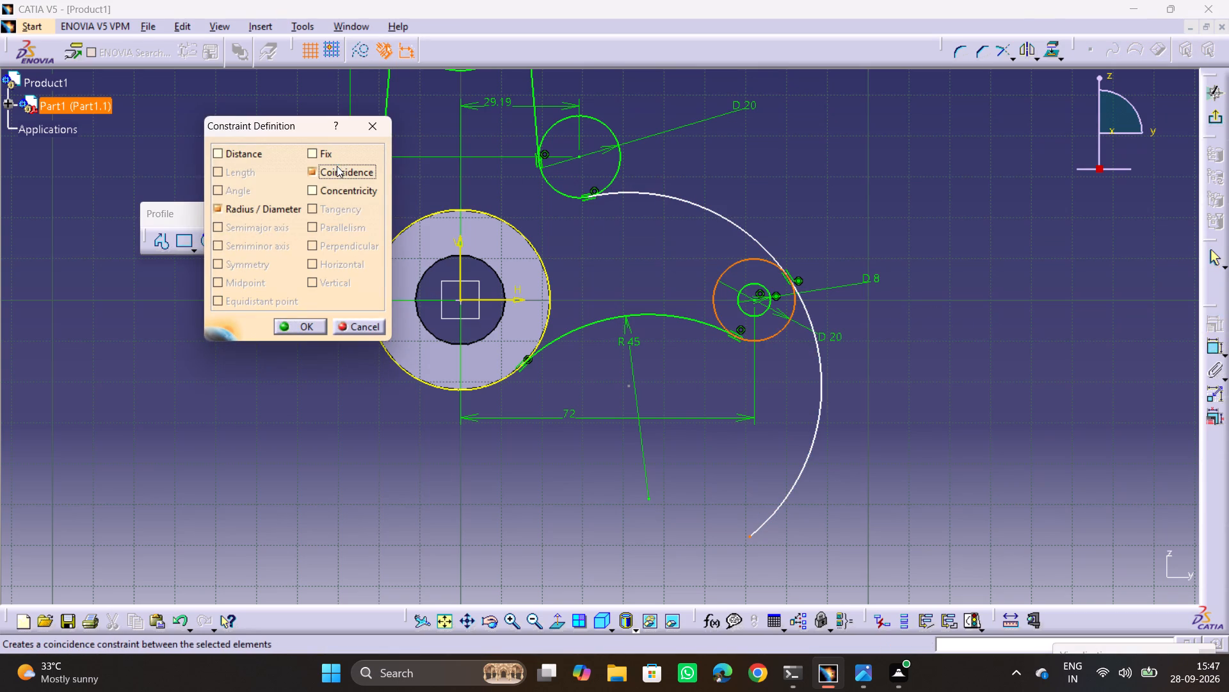
{"action": "left_click", "coordinate": [312, 329]}
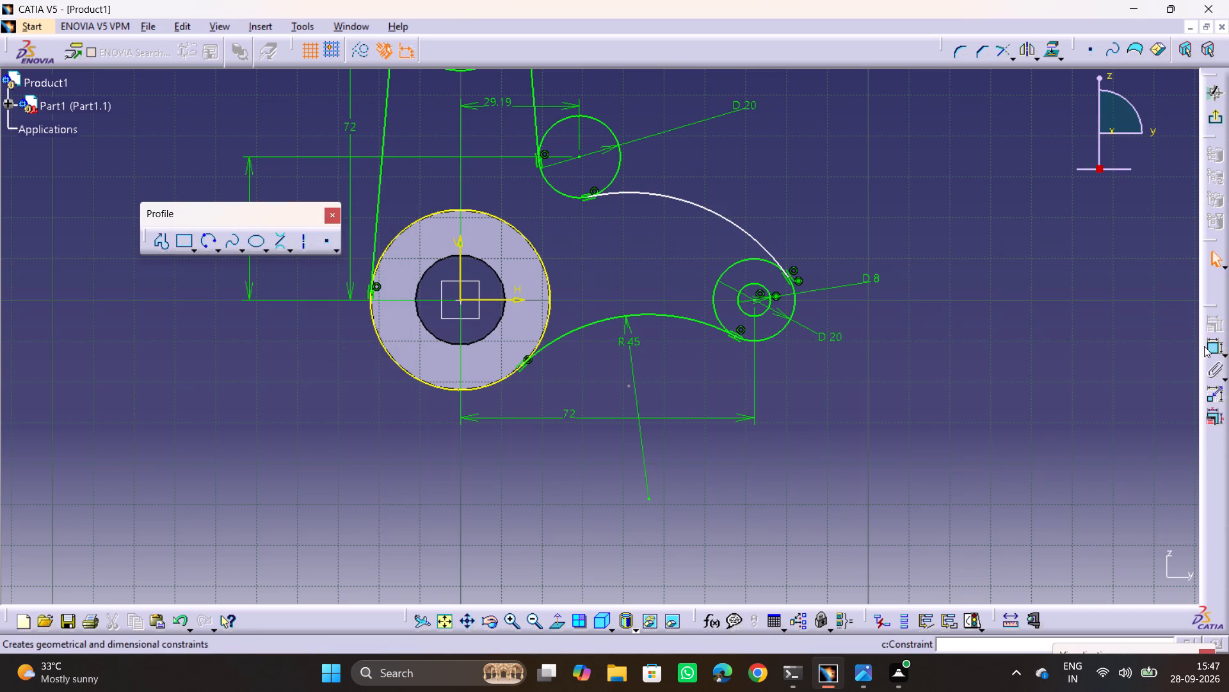
Dimension the radius of the upper arm arc and set it to 100 mm, per the drawing.
{"action": "left_click", "coordinate": [1216, 350]}
{"action": "left_click_drag", "start_coordinate": [719, 214], "coordinate": [707, 222]}
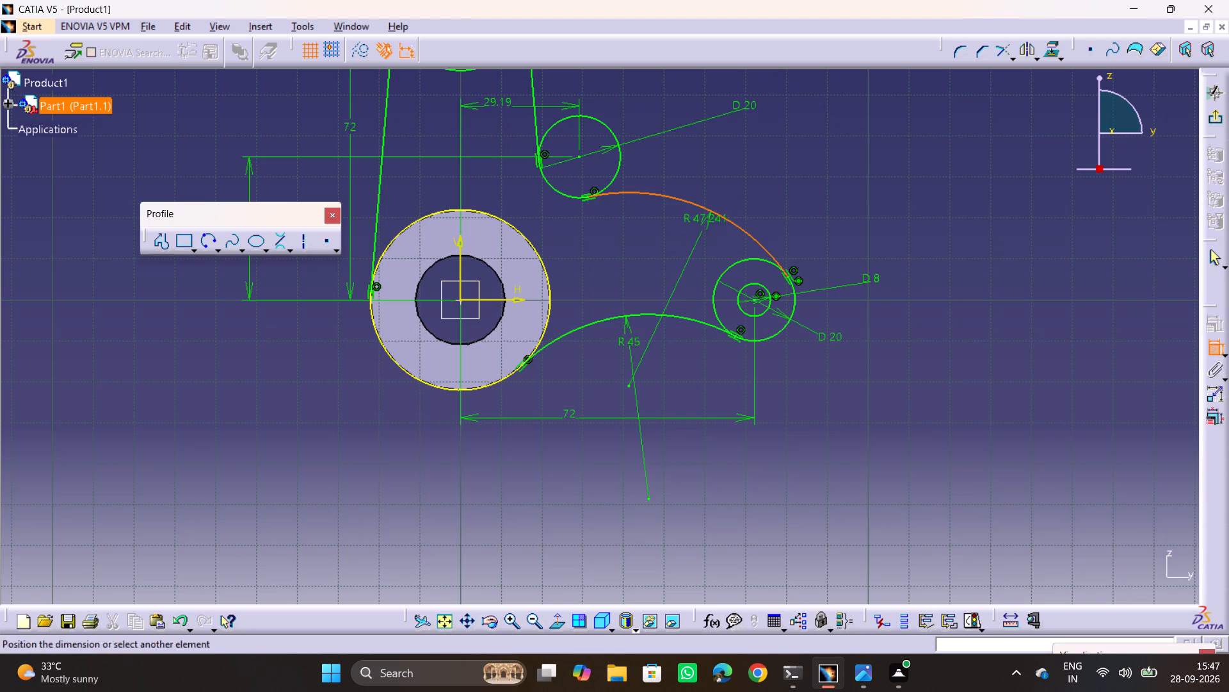
{"action": "left_click", "coordinate": [695, 229]}
{"action": "key", "text": "alt+Tab"}
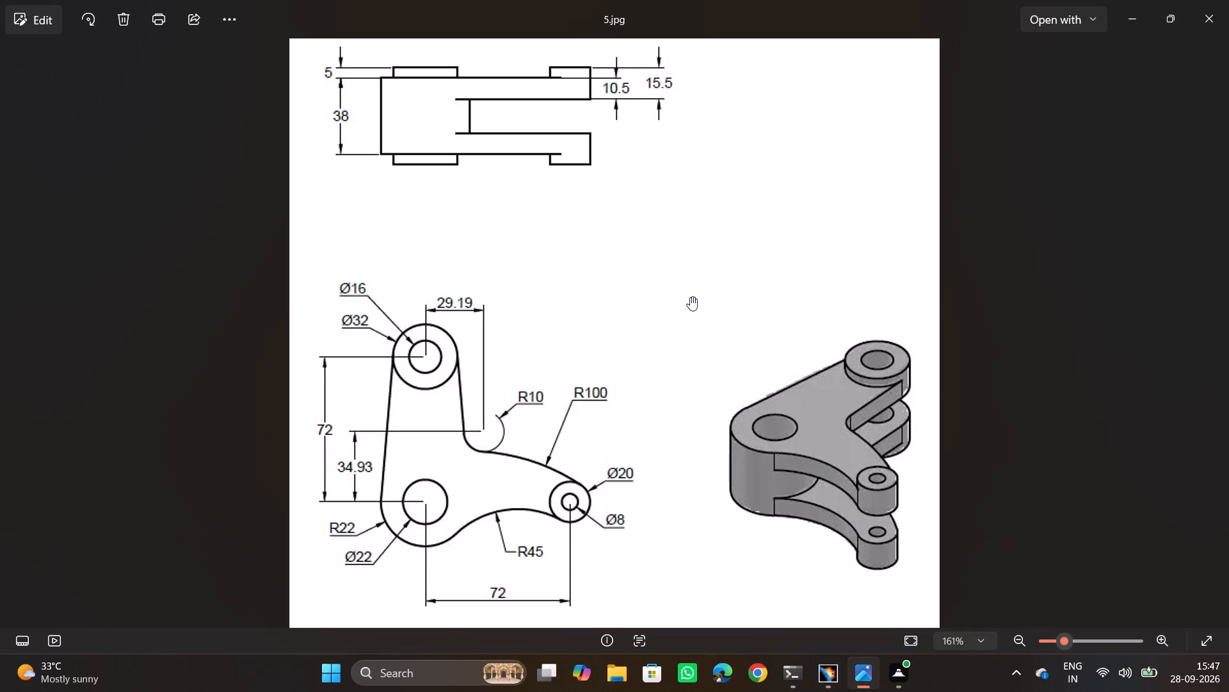
{"action": "key", "text": "alt+Tab"}
{"action": "double_click", "coordinate": [691, 217]}
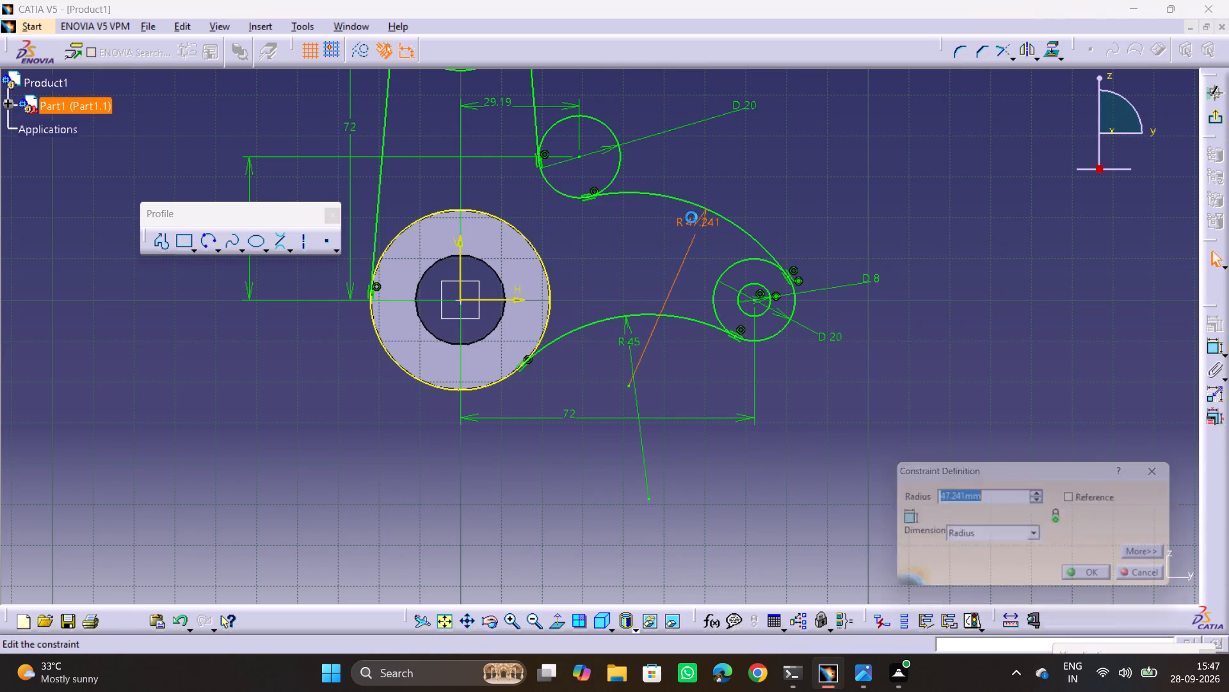
{"action": "type", "text": "100"}
{"action": "key", "text": "Return"}
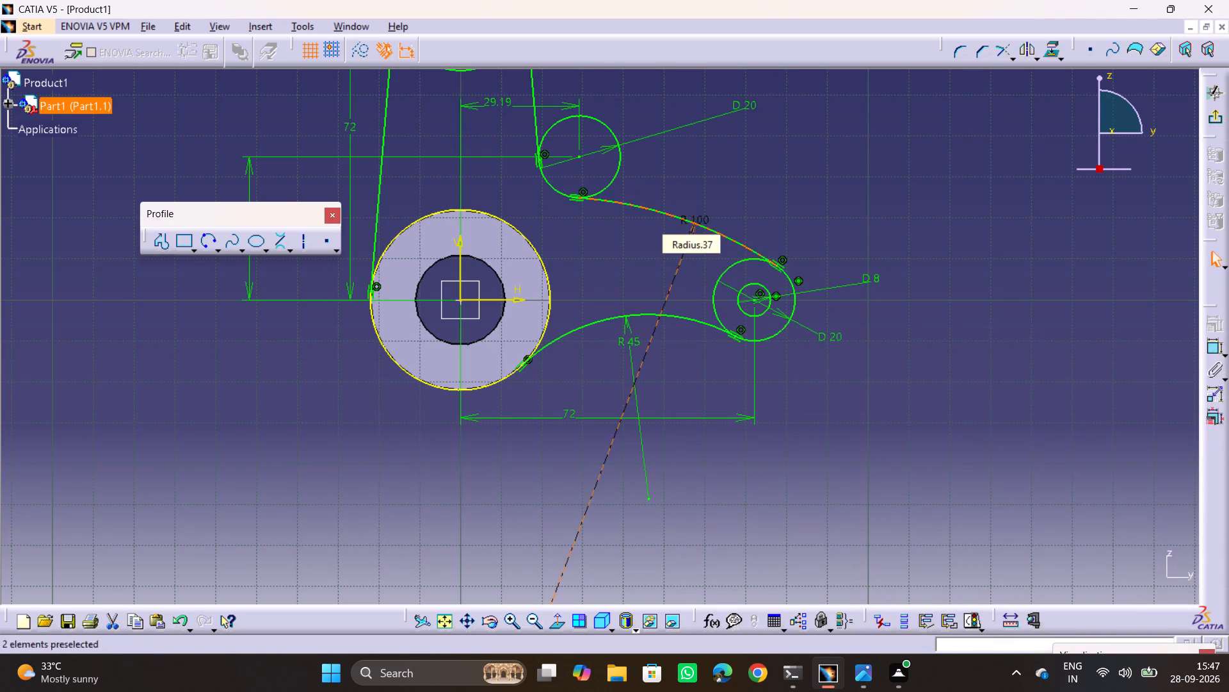
{"action": "left_click", "coordinate": [901, 228]}
Quick-trim the upper, outer half of the 32 mm circle between the two tangent lines.
{"action": "middle_click_drag", "start_coordinate": [861, 263], "coordinate": [893, 362]}
{"action": "middle_click_drag", "start_coordinate": [807, 258], "coordinate": [828, 363]}
{"action": "left_click", "coordinate": [1013, 60]}
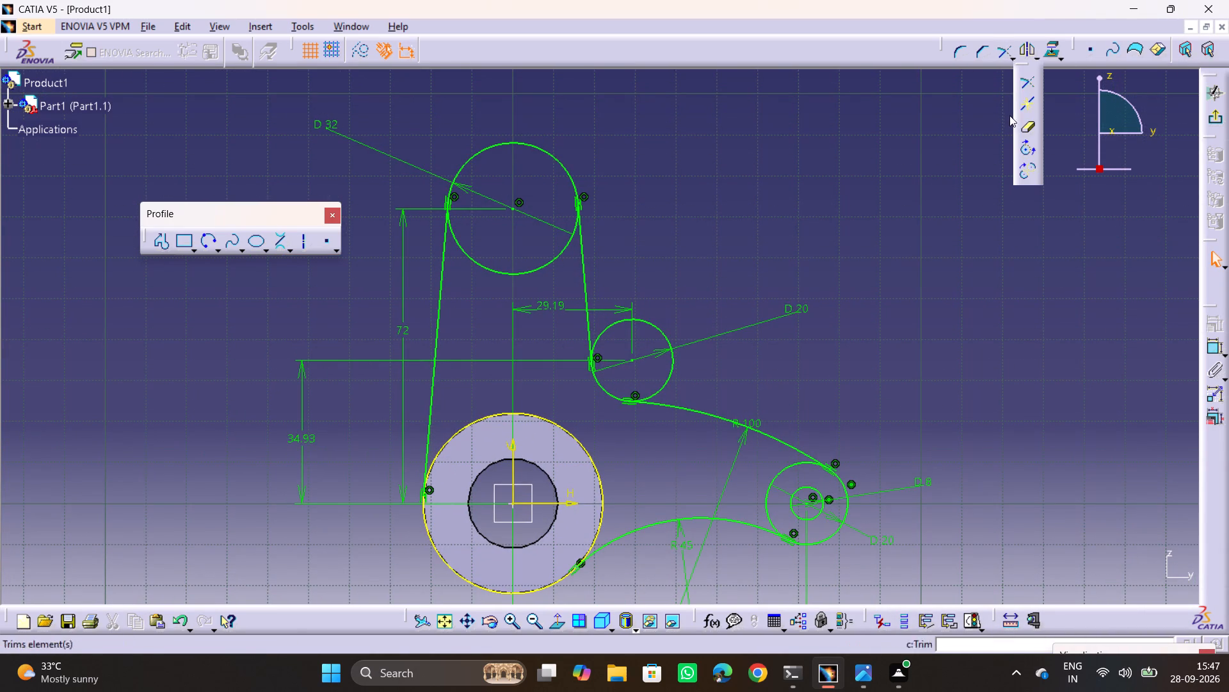
{"action": "left_click", "coordinate": [1018, 124]}
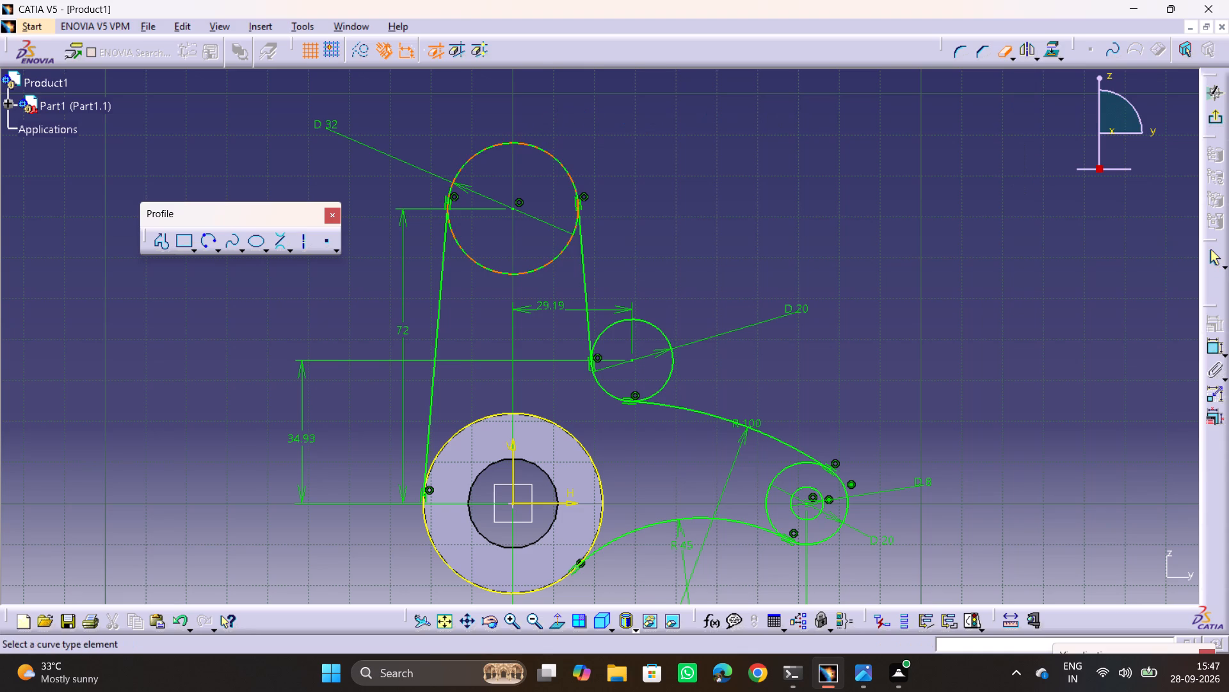
{"action": "left_click", "coordinate": [538, 147]}
Quick-trim the outer part of the 20 mm end boss circle between the upper and lower arm arcs.
{"action": "left_click", "coordinate": [995, 51]}
{"action": "middle_click_drag", "start_coordinate": [849, 285], "coordinate": [848, 285]}
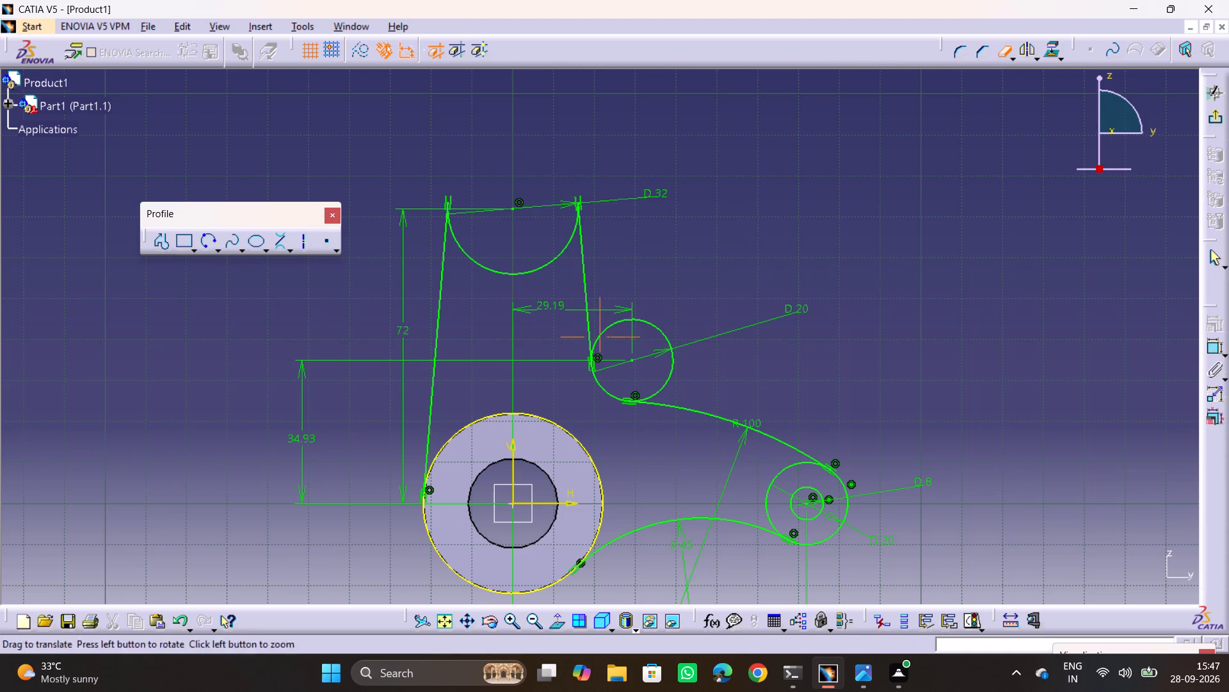
{"action": "middle_click_drag", "start_coordinate": [848, 285], "coordinate": [769, 162]}
{"action": "left_click", "coordinate": [762, 395]}
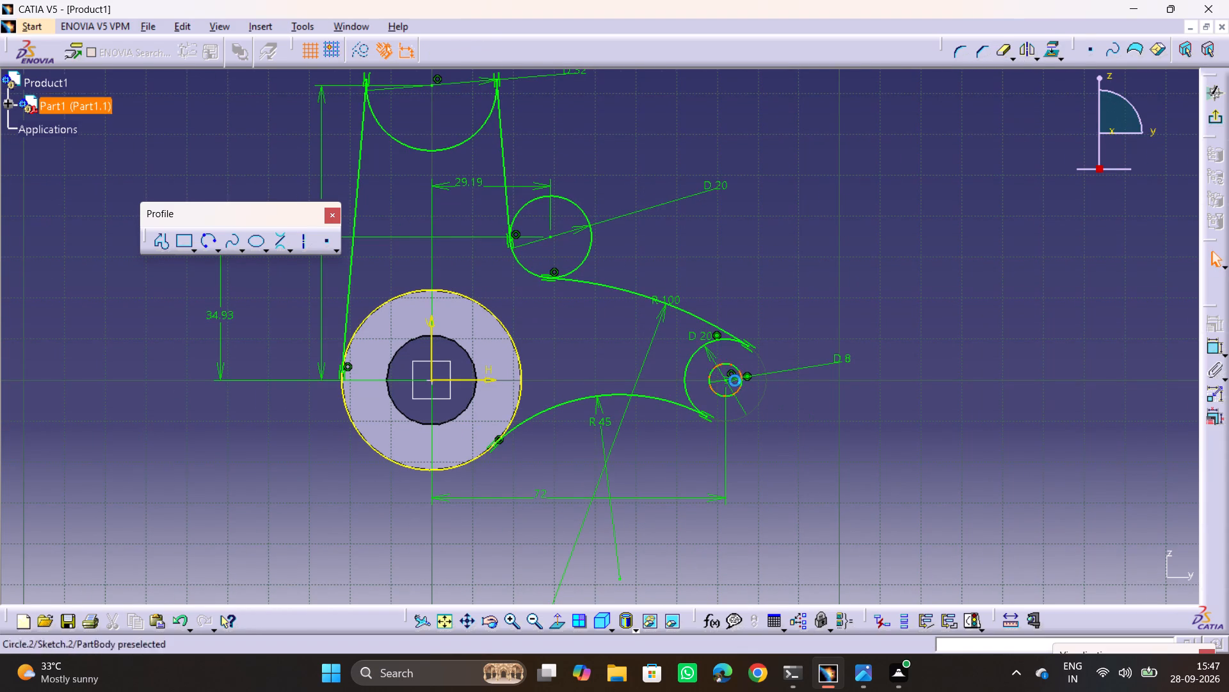
{"action": "key", "text": "Escape"}
Delete the 8 mm circle inside the 20 mm end boss.
{"action": "left_click", "coordinate": [730, 365]}
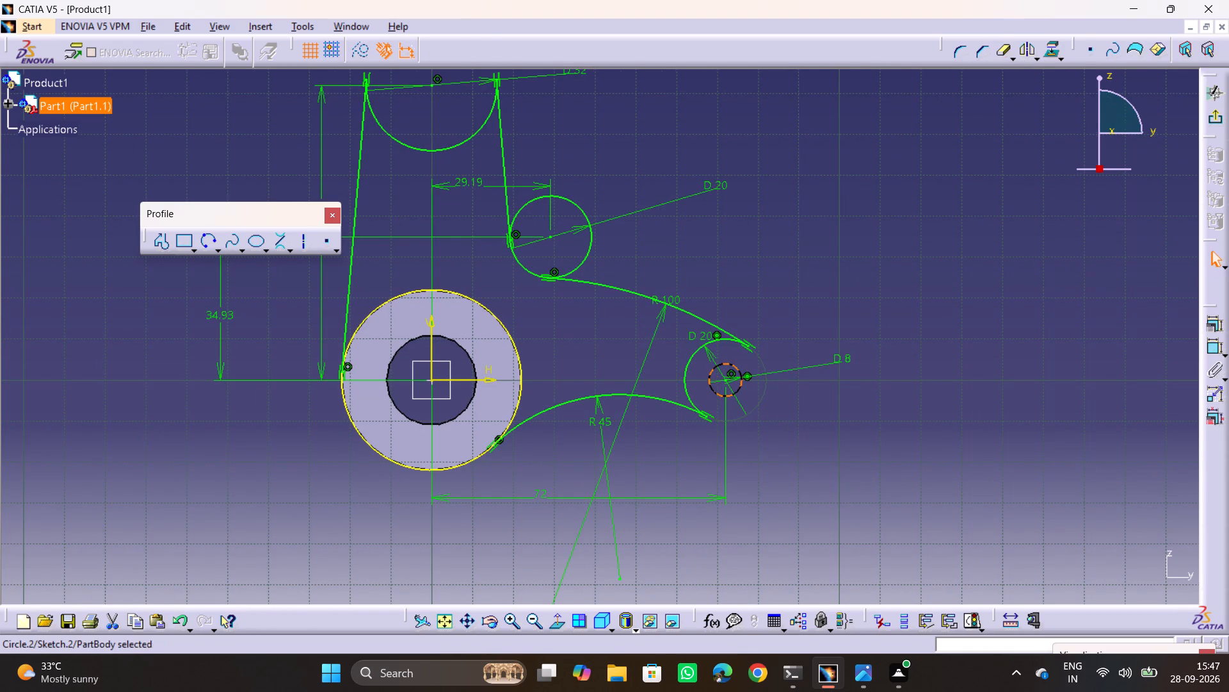
{"action": "key", "text": "Delete"}
Quick-trim the outer part of the 20 mm circle between the upright arm's tangent line and the R100 arc.
{"action": "middle_click_drag", "start_coordinate": [872, 283], "coordinate": [883, 396]}
{"action": "middle_click_drag", "start_coordinate": [728, 393], "coordinate": [800, 349]}
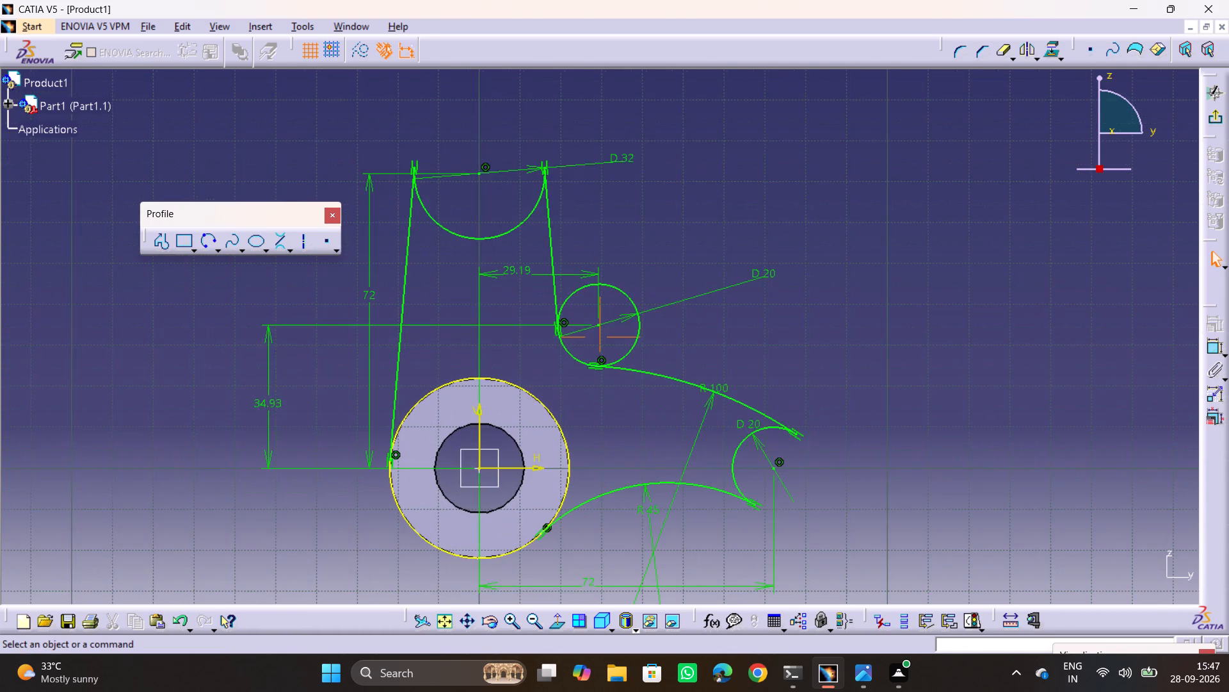
{"action": "left_click", "coordinate": [1003, 53]}
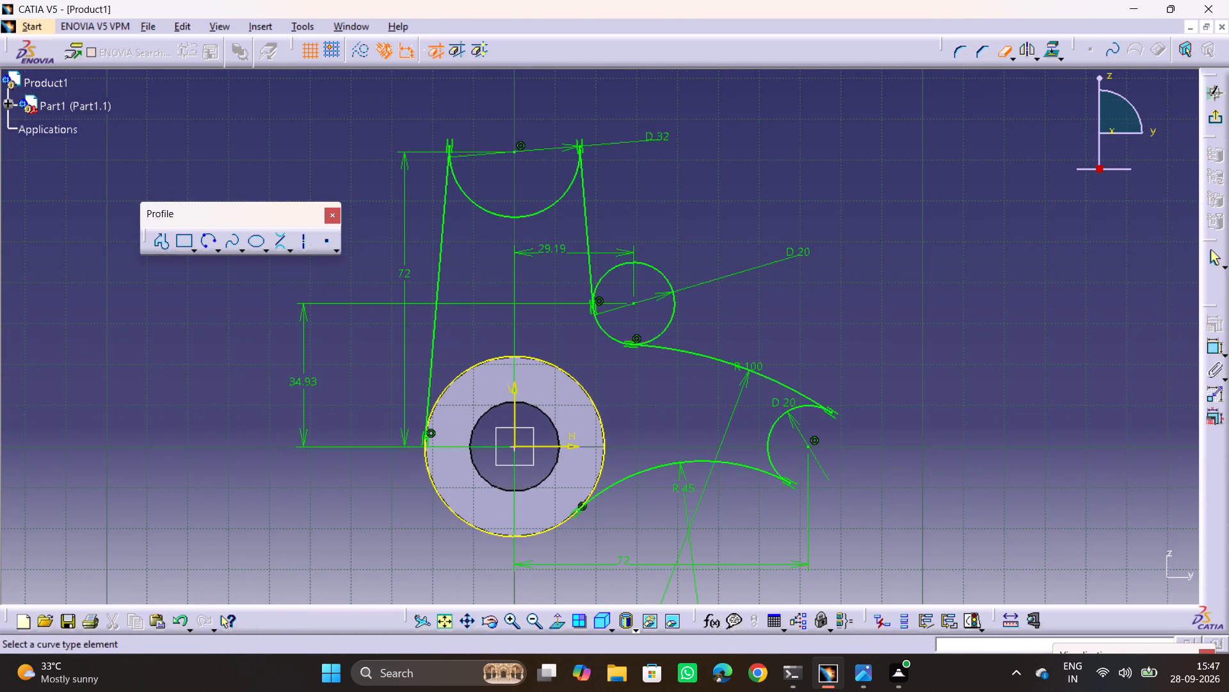
{"action": "left_click", "coordinate": [664, 273]}
Quick-trim the lower, outer part of the large hub circle between the upright arm's tangent line and the R45 arc.
{"action": "middle_click_drag", "start_coordinate": [872, 232], "coordinate": [856, 271]}
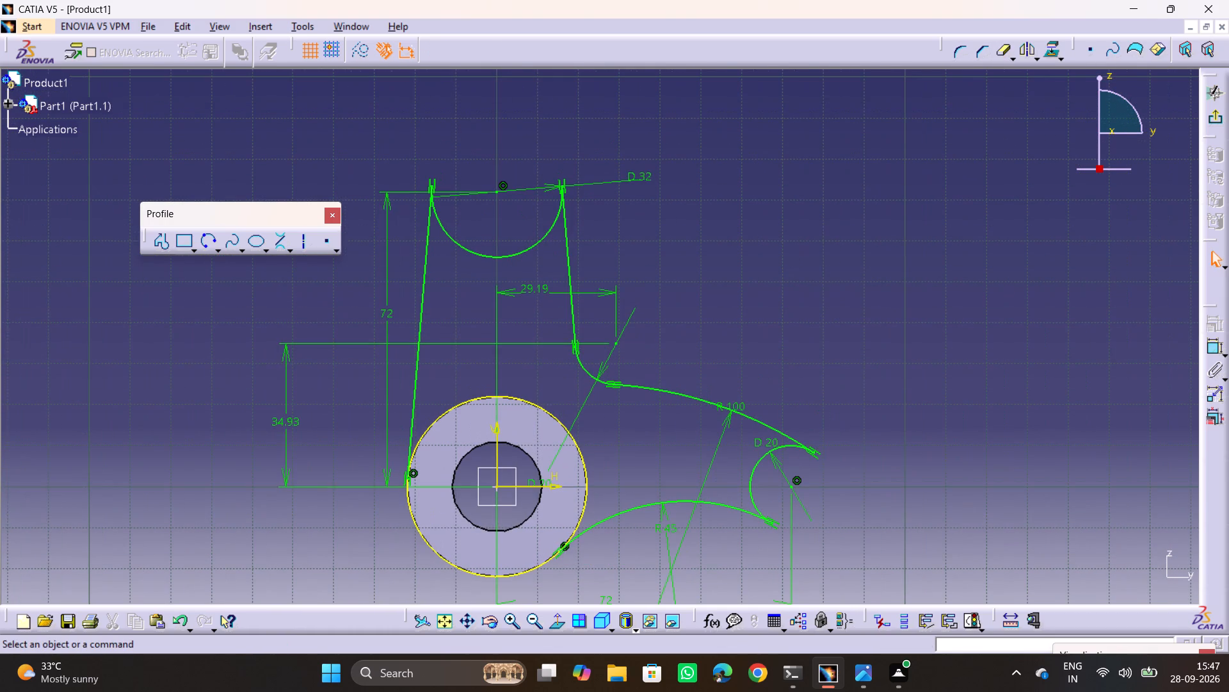
{"action": "left_click", "coordinate": [1002, 56]}
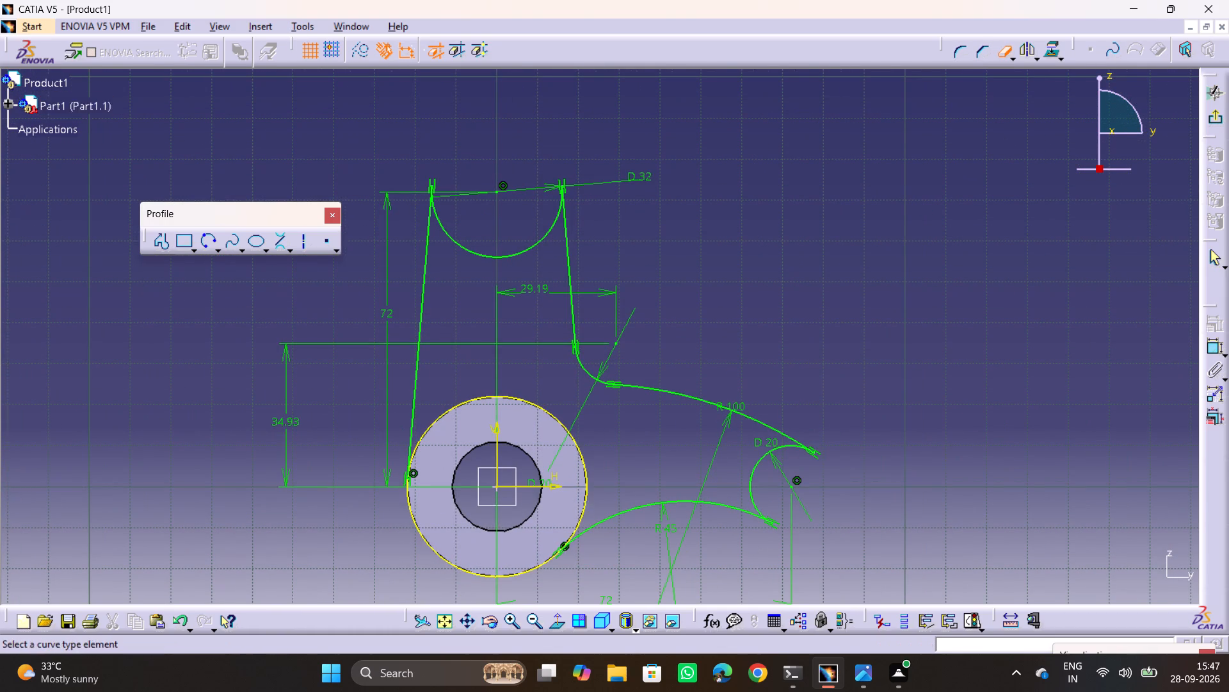
{"action": "left_click", "coordinate": [466, 572]}
{"action": "left_click", "coordinate": [808, 291]}
{"action": "key", "text": "Escape"}
{"action": "key", "text": "Escape"}
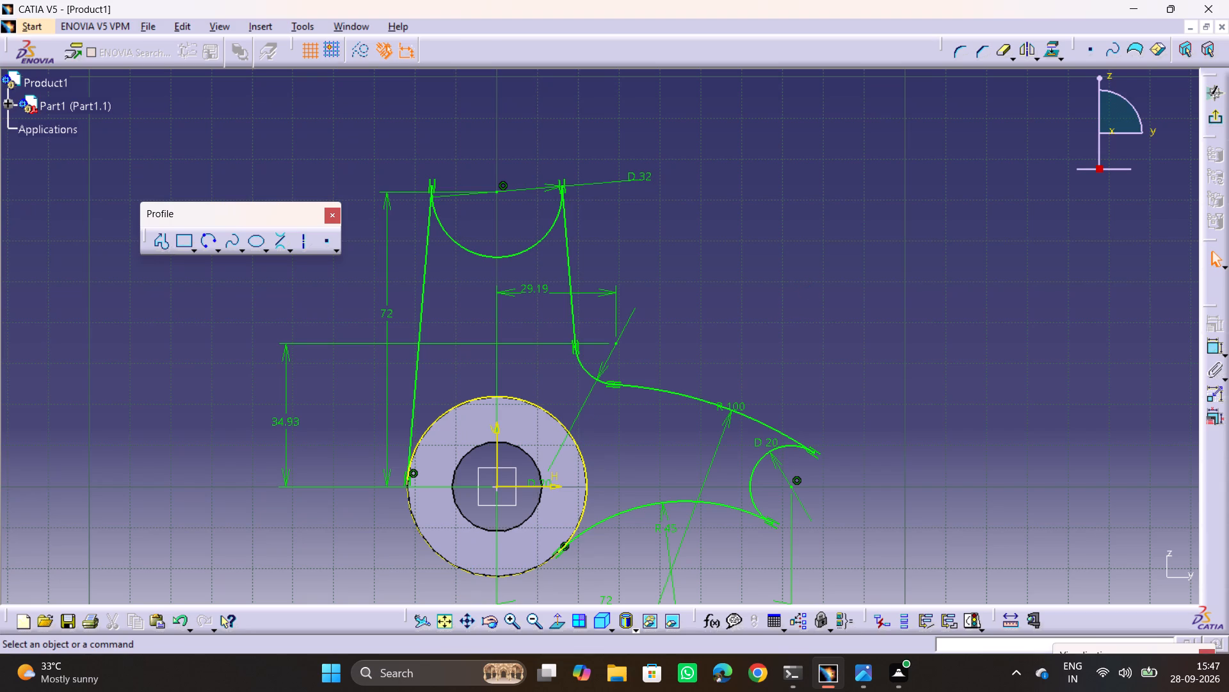
Exit the sketch and pad the trimmed arm profile 10.5 mm in the reversed direction, along the hub.
{"action": "key", "text": "alt+Tab"}
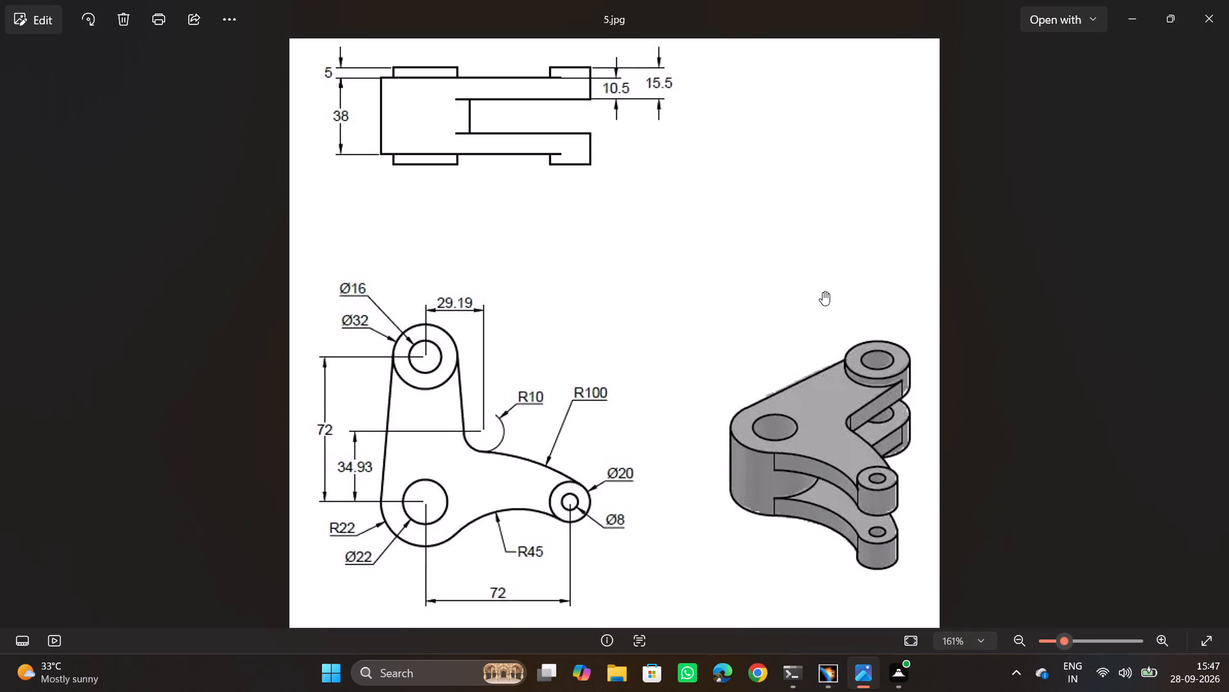
{"action": "key", "text": "alt+Tab"}
{"action": "left_click", "coordinate": [1223, 124]}
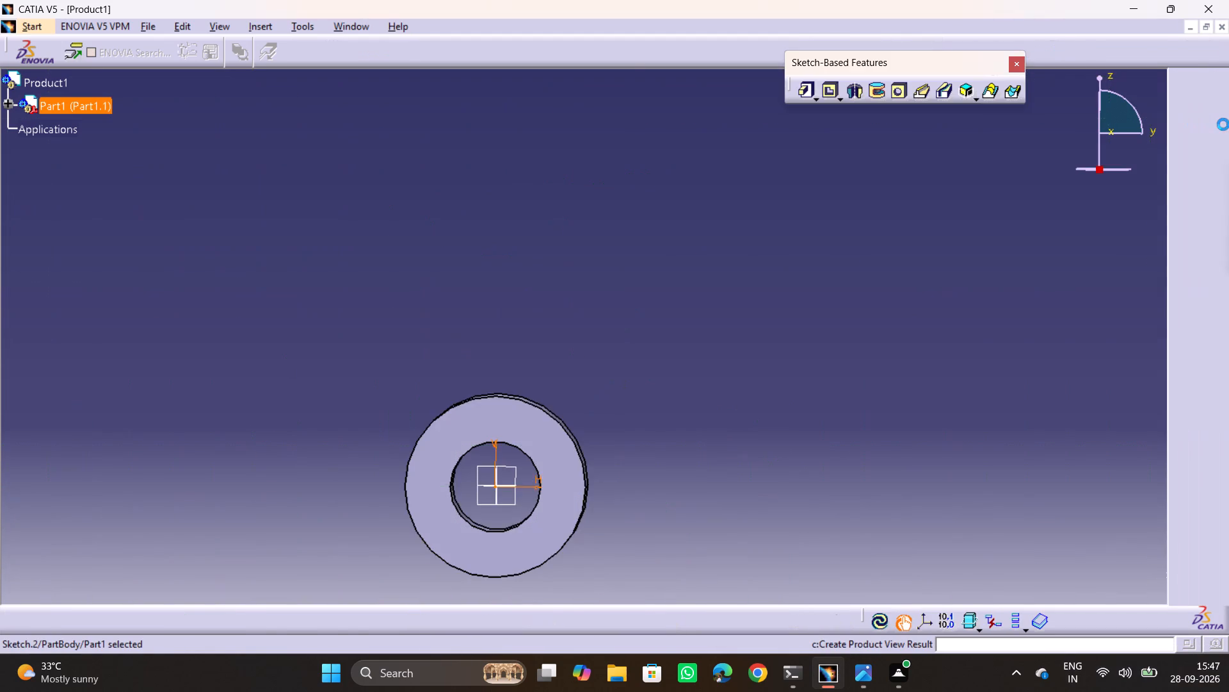
{"action": "left_click", "coordinate": [811, 92]}
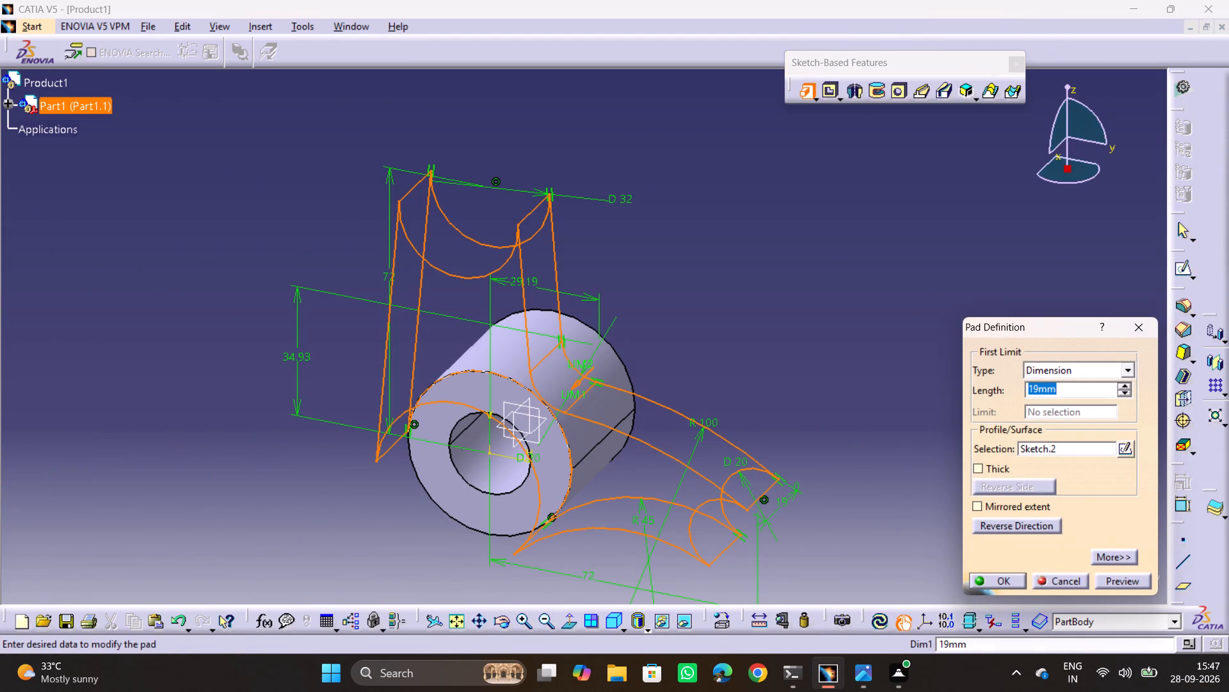
{"action": "left_click", "coordinate": [983, 521]}
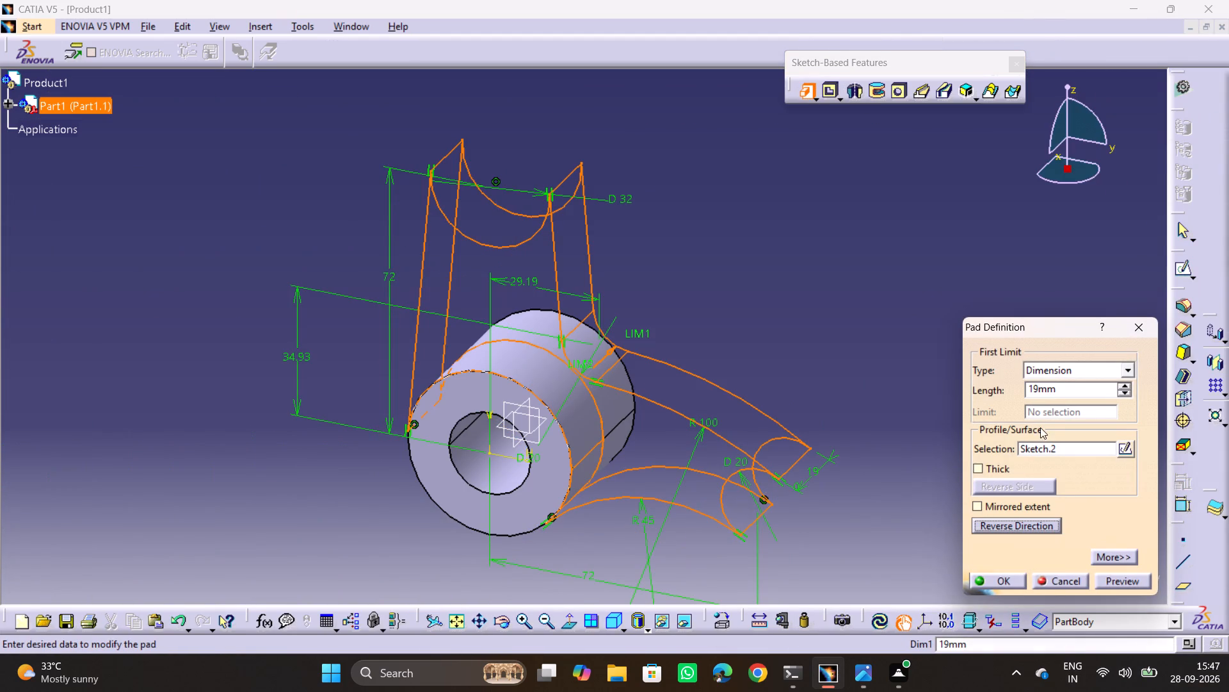
{"action": "double_click", "coordinate": [1064, 388]}
{"action": "type", "text": "10.5"}
{"action": "key", "text": "Return"}
{"action": "left_click", "coordinate": [803, 349]}
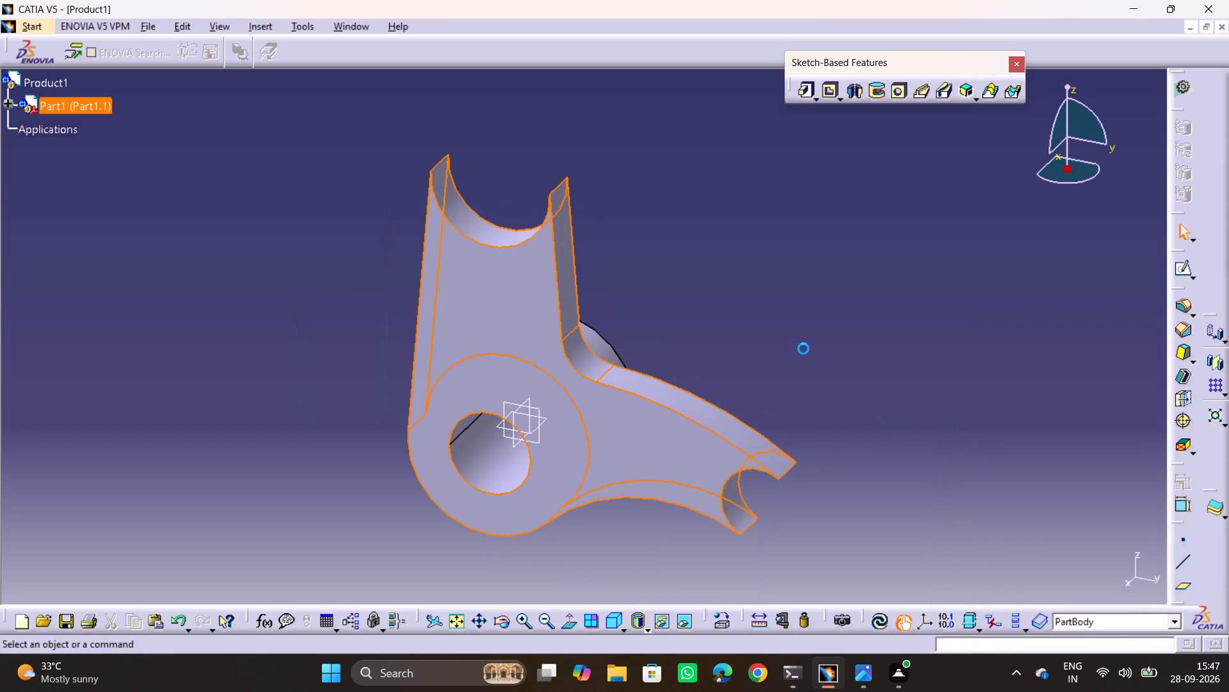
Mirror the 10.5 mm arm pad about the yz plane.
{"action": "scroll", "coordinate": [770, 416], "scroll_direction": "down", "scroll_amount": 1}
{"action": "middle_click_drag", "start_coordinate": [770, 416], "coordinate": [650, 475]}
{"action": "left_click_drag", "start_coordinate": [763, 416], "coordinate": [650, 475]}
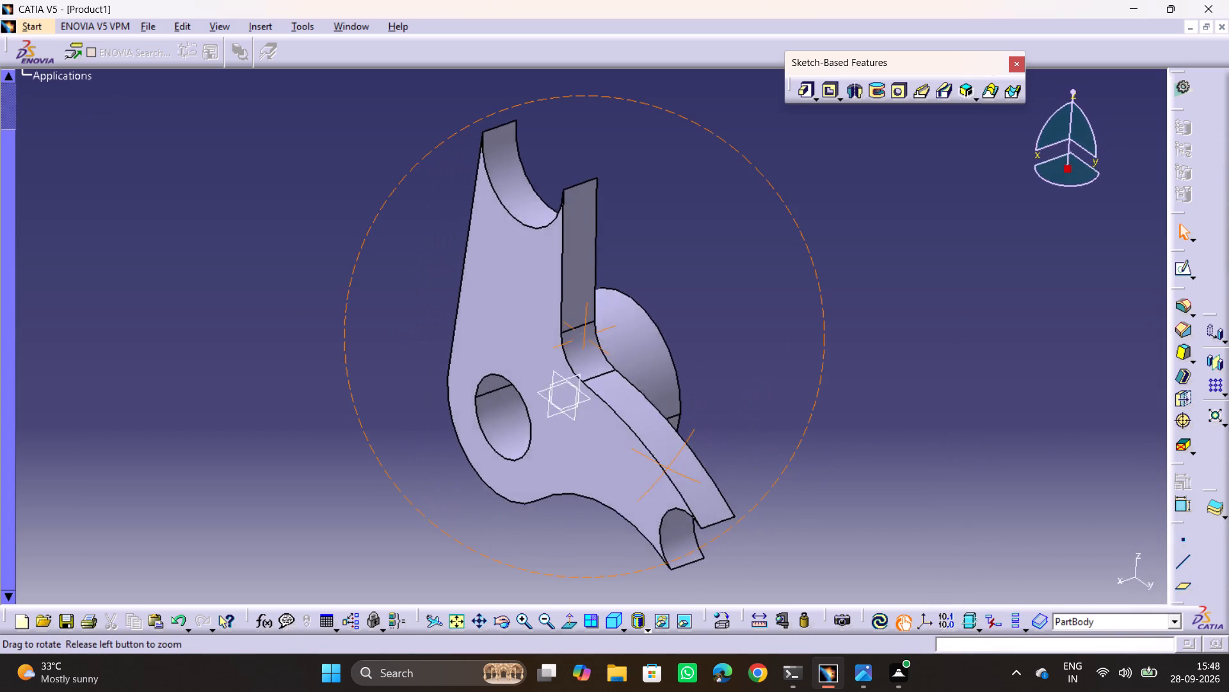
{"action": "middle_click_drag", "start_coordinate": [650, 475], "coordinate": [572, 437]}
{"action": "left_click_drag", "start_coordinate": [650, 475], "coordinate": [575, 432]}
{"action": "left_click", "coordinate": [558, 287]}
{"action": "left_click_drag", "start_coordinate": [851, 206], "coordinate": [844, 204]}
{"action": "scroll", "coordinate": [140, 215], "scroll_direction": "up", "scroll_amount": 2}
{"action": "left_click", "coordinate": [6, 161]}
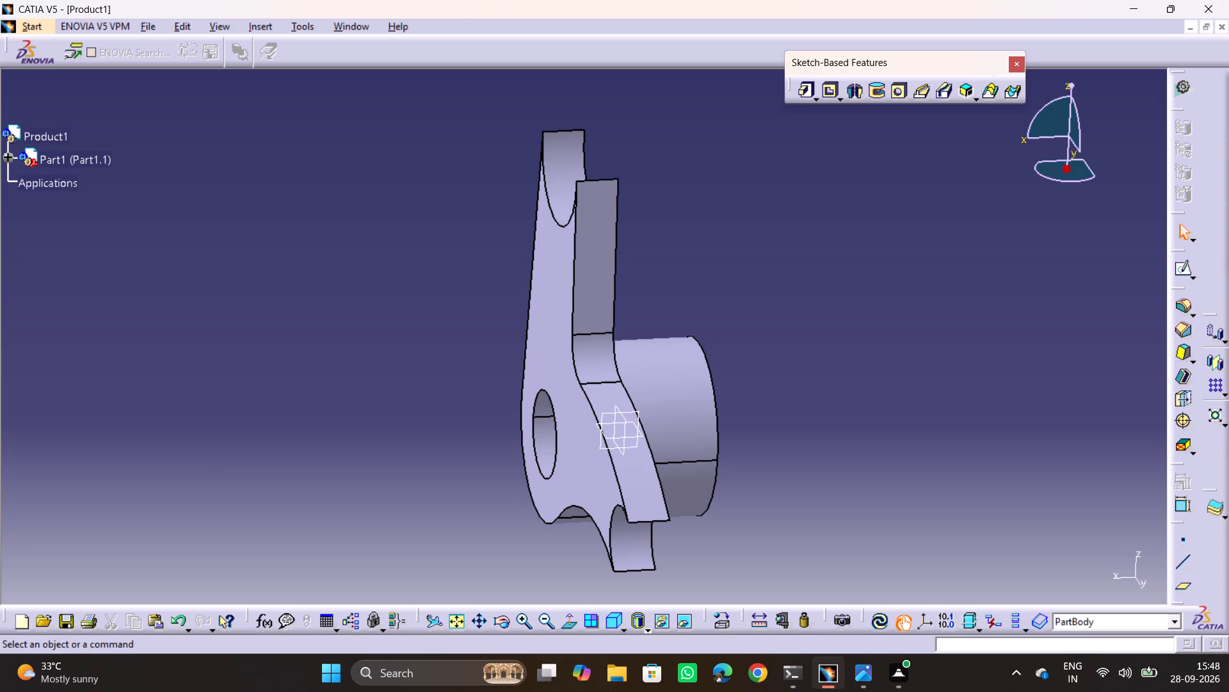
{"action": "left_click", "coordinate": [23, 187]}
{"action": "left_click", "coordinate": [26, 185]}
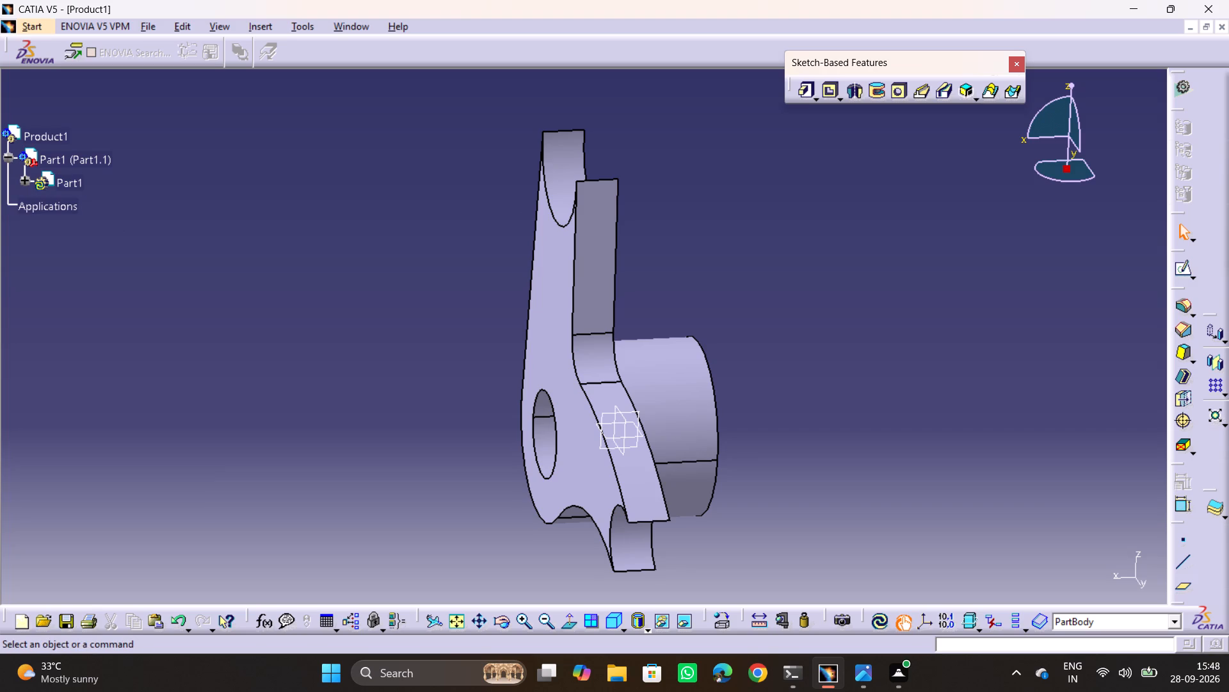
{"action": "left_click", "coordinate": [41, 275]}
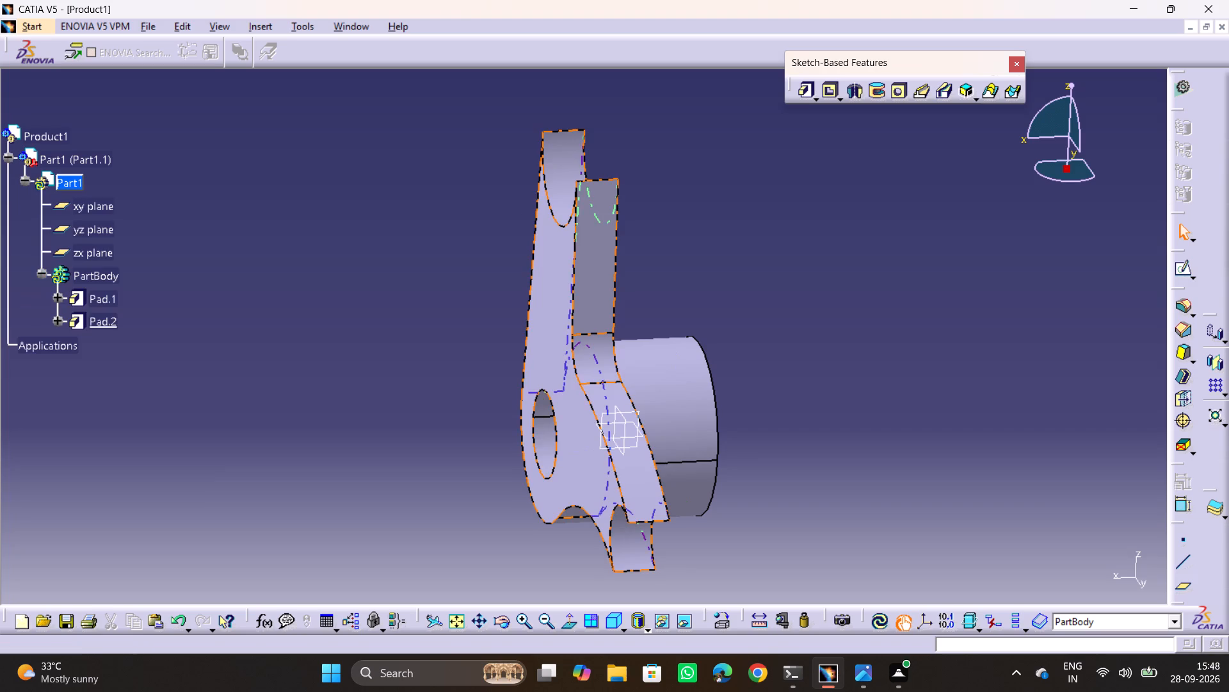
{"action": "left_click", "coordinate": [100, 319]}
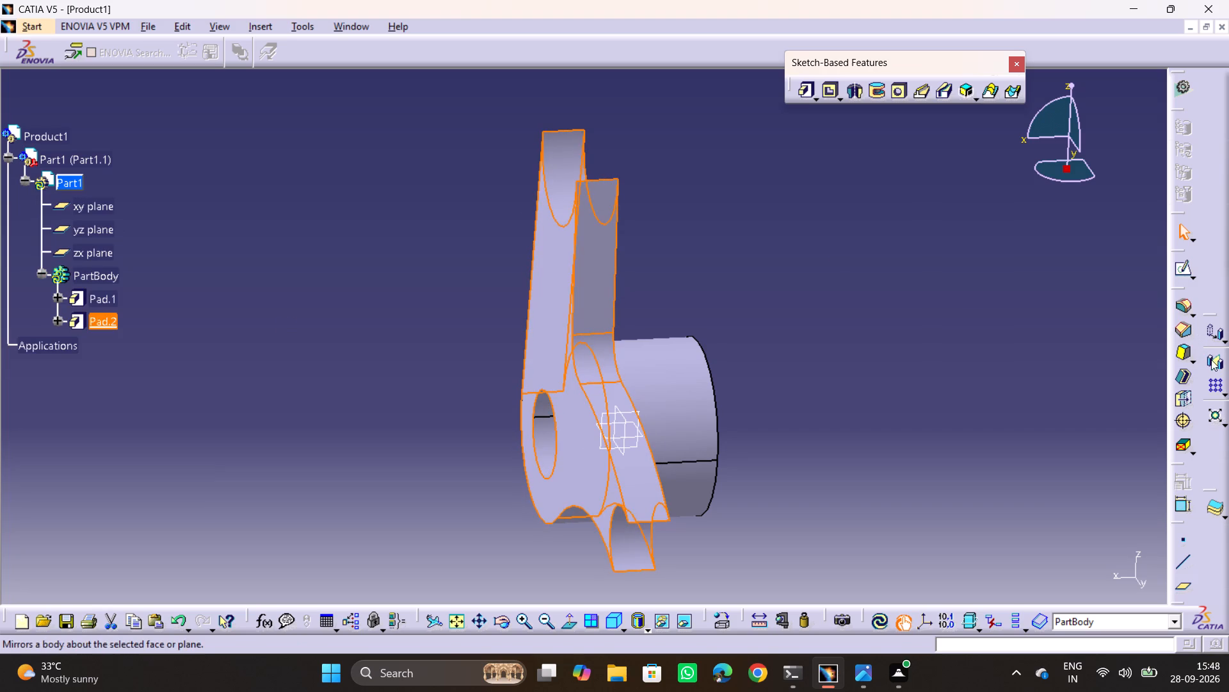
{"action": "left_click", "coordinate": [1217, 363]}
{"action": "left_click", "coordinate": [629, 434]}
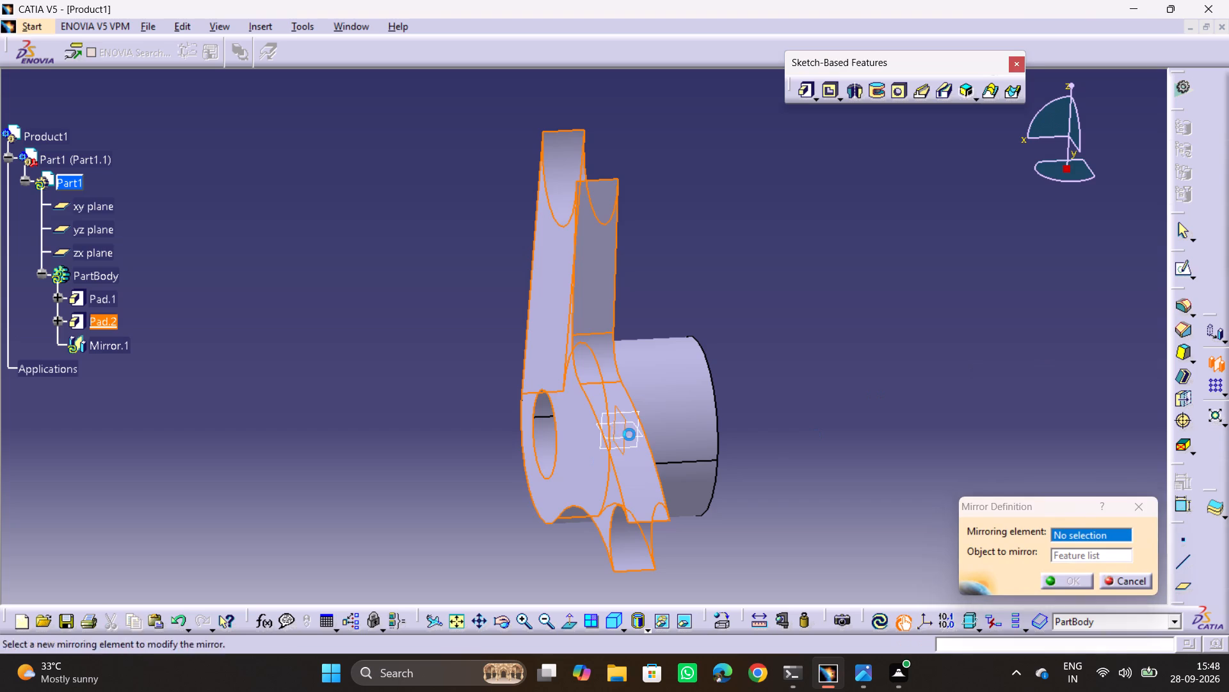
{"action": "left_click", "coordinate": [1069, 582]}
{"action": "left_click", "coordinate": [925, 309]}
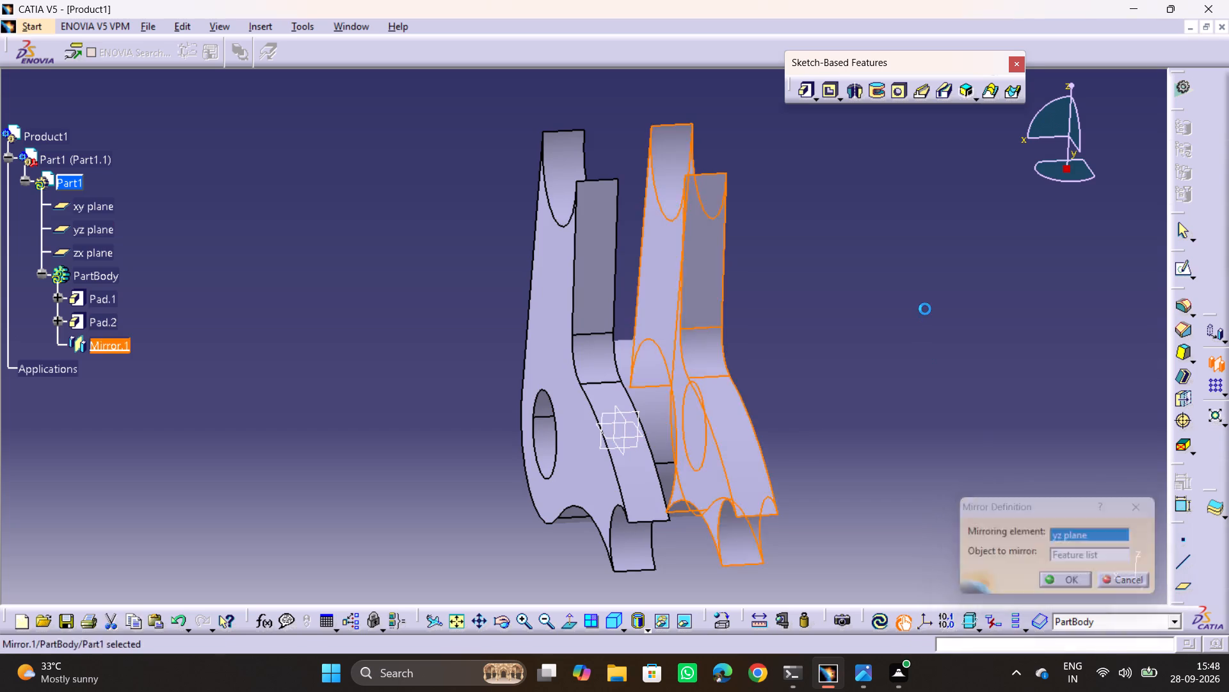
Examine the two arm plates and the hub between them from several angles.
{"action": "middle_click_drag", "start_coordinate": [889, 425], "coordinate": [775, 387]}
{"action": "left_click_drag", "start_coordinate": [879, 427], "coordinate": [775, 387]}
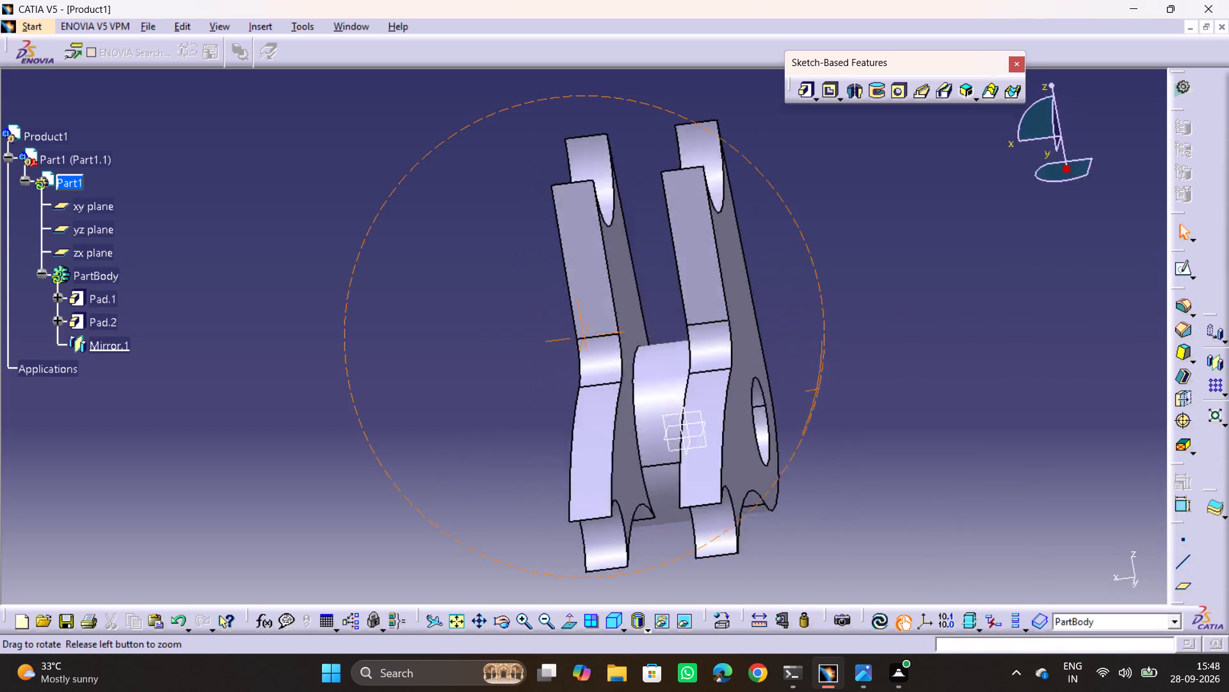
{"action": "middle_click_drag", "start_coordinate": [775, 387], "coordinate": [734, 427]}
{"action": "left_click_drag", "start_coordinate": [775, 387], "coordinate": [733, 429]}
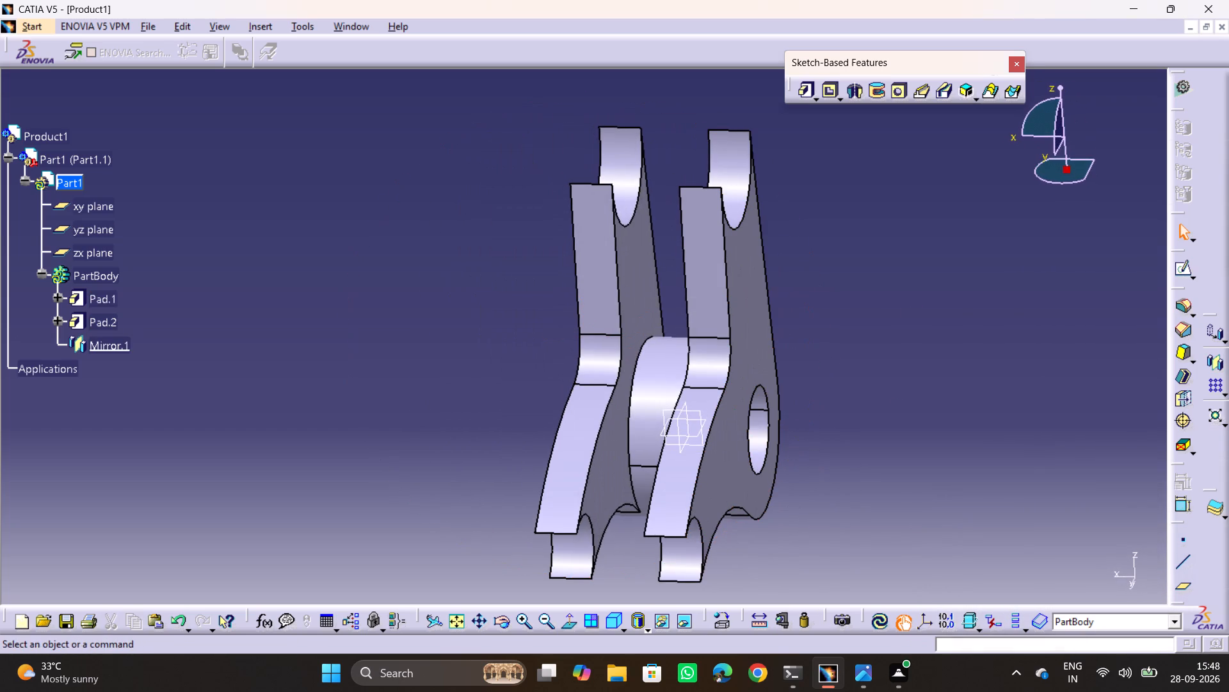
{"action": "scroll", "coordinate": [766, 482], "scroll_direction": "down", "scroll_amount": 1}
{"action": "middle_click_drag", "start_coordinate": [764, 482], "coordinate": [284, 318]}
{"action": "left_click_drag", "start_coordinate": [759, 482], "coordinate": [284, 318]}
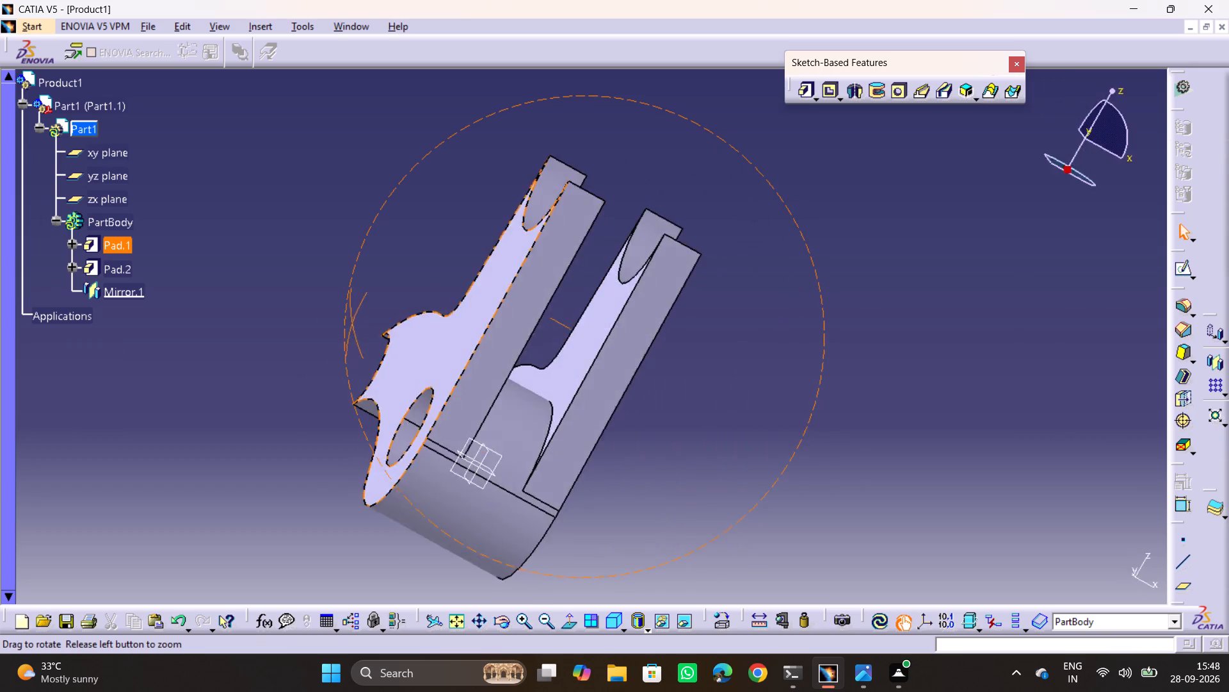
{"action": "middle_click_drag", "start_coordinate": [284, 318], "coordinate": [725, 338]}
{"action": "left_click_drag", "start_coordinate": [284, 318], "coordinate": [732, 345]}
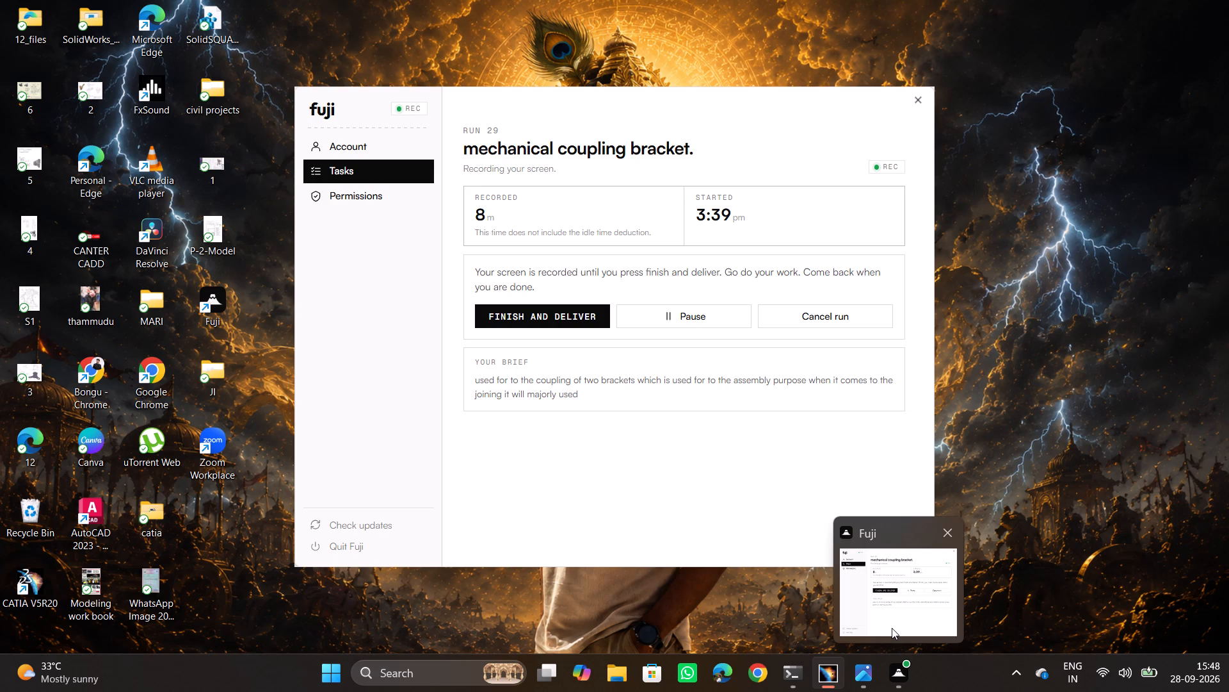
{"action": "left_click", "coordinate": [1009, 391]}
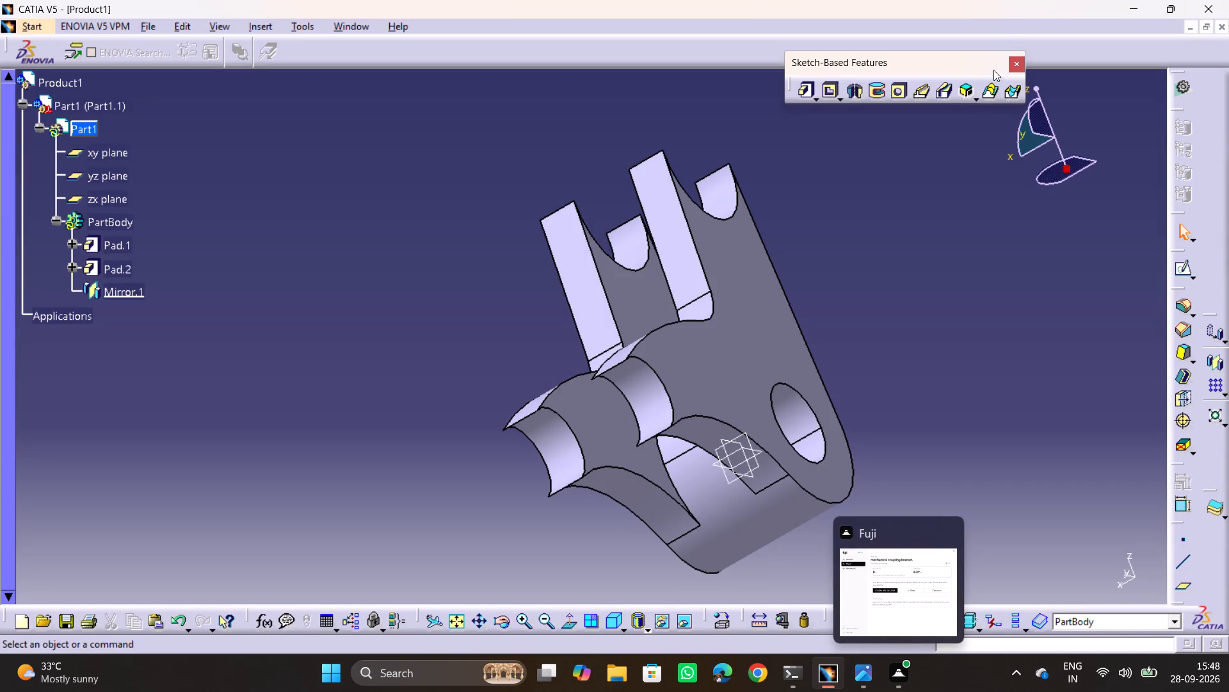
{"action": "scroll", "coordinate": [767, 177], "scroll_direction": "down", "scroll_amount": 1}
{"action": "middle_click_drag", "start_coordinate": [767, 179], "coordinate": [609, 317]}
{"action": "left_click_drag", "start_coordinate": [735, 185], "coordinate": [609, 317]}
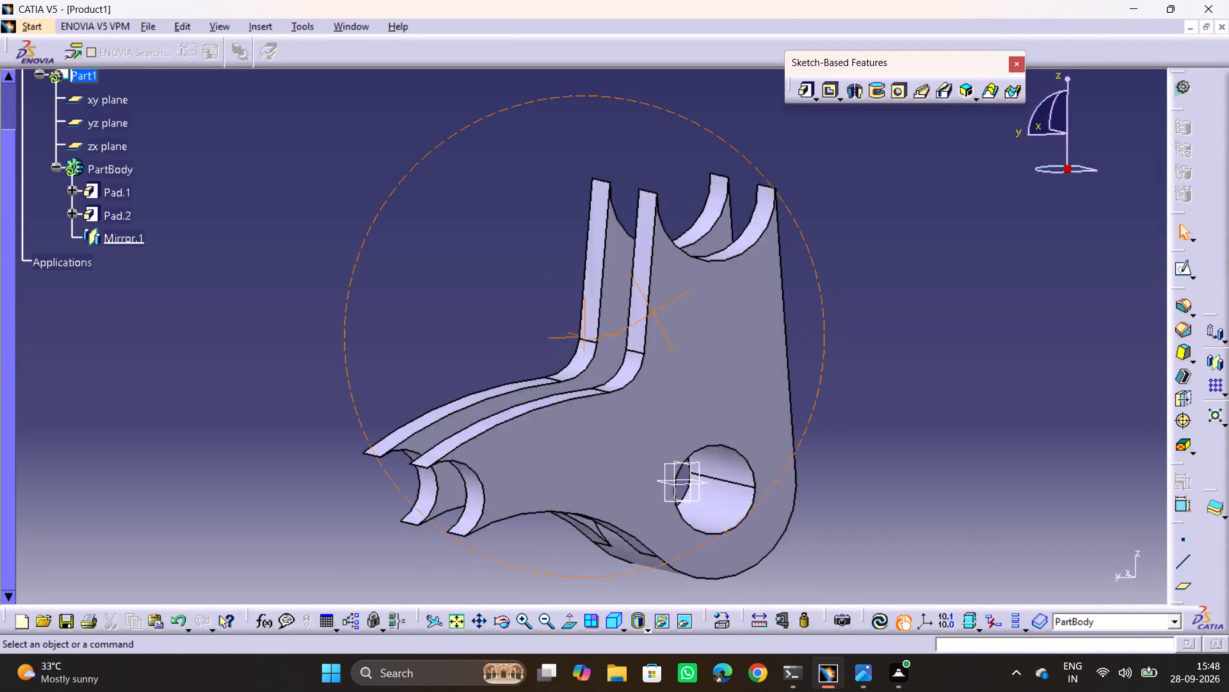
{"action": "left_click_drag", "start_coordinate": [609, 317], "coordinate": [908, 307]}
{"action": "middle_click_drag", "start_coordinate": [609, 317], "coordinate": [913, 307]}
{"action": "middle_click_drag", "start_coordinate": [514, 310], "coordinate": [546, 384]}
{"action": "left_click_drag", "start_coordinate": [514, 310], "coordinate": [546, 384]}
{"action": "scroll", "coordinate": [514, 310], "scroll_direction": "down", "scroll_amount": 1}
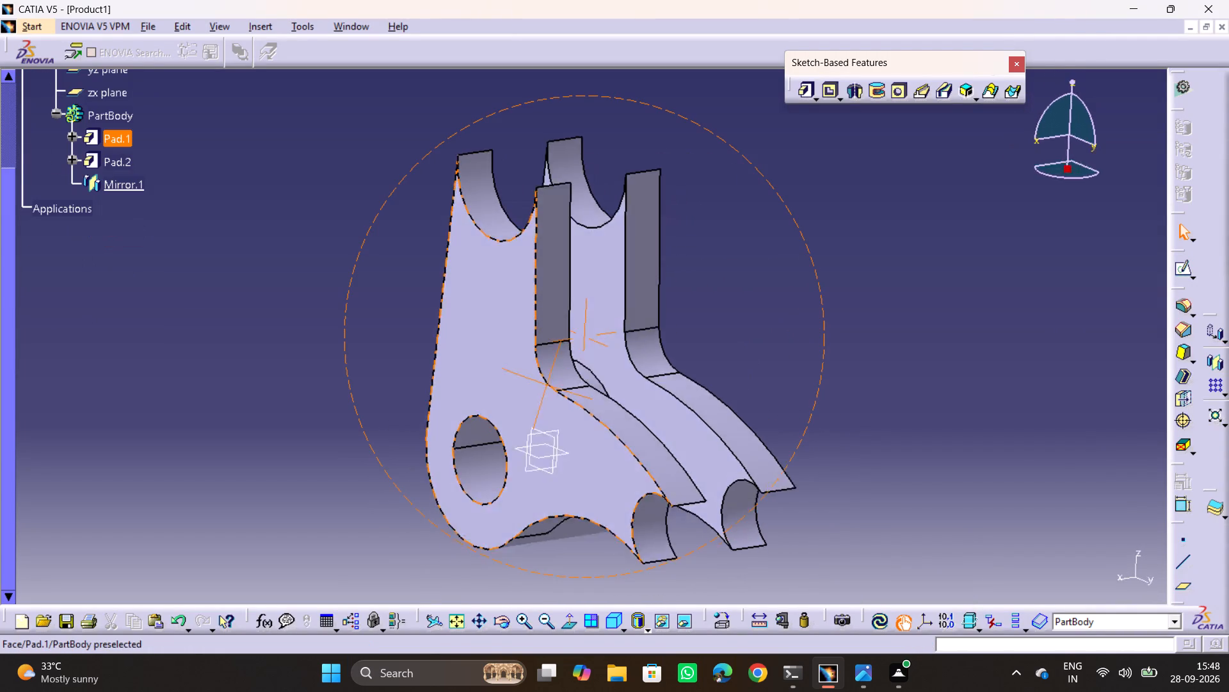
{"action": "left_click_drag", "start_coordinate": [546, 384], "coordinate": [764, 384]}
{"action": "middle_click_drag", "start_coordinate": [546, 384], "coordinate": [775, 375]}
{"action": "left_click", "coordinate": [841, 285]}
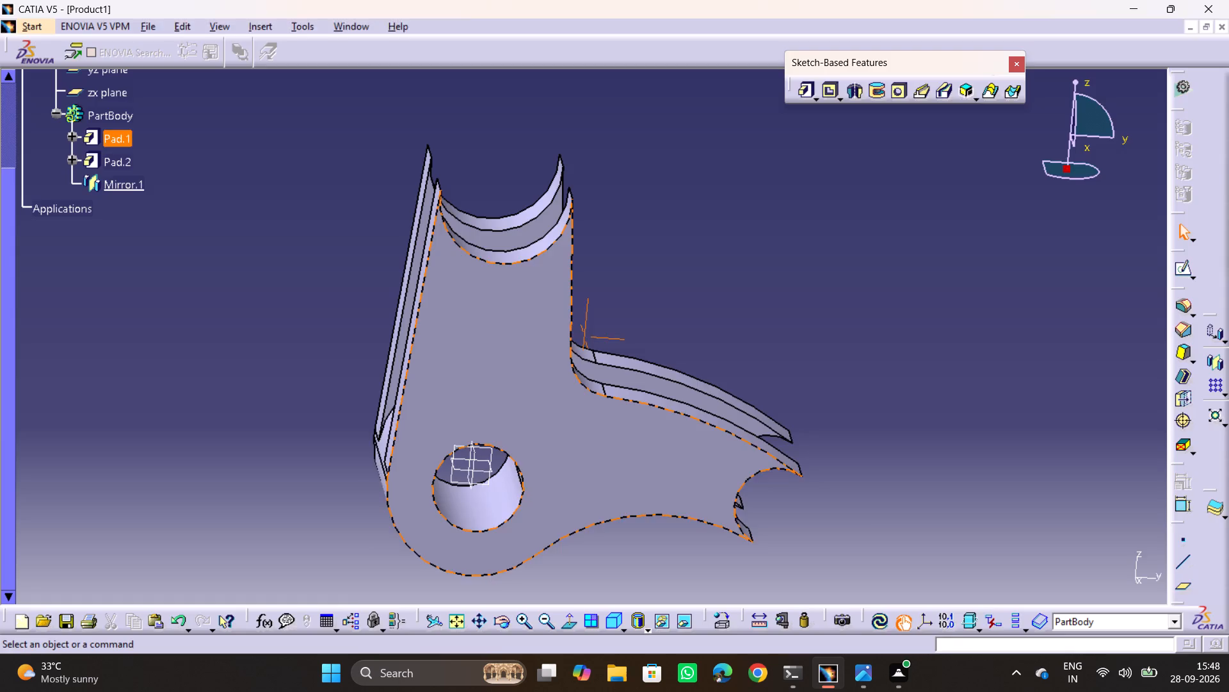
Start a sketch on the outer arm face and draw a circle of about 9 mm radius above the upright arm's recess, centred on the vertical axis.
{"action": "key", "text": "alt+Tab"}
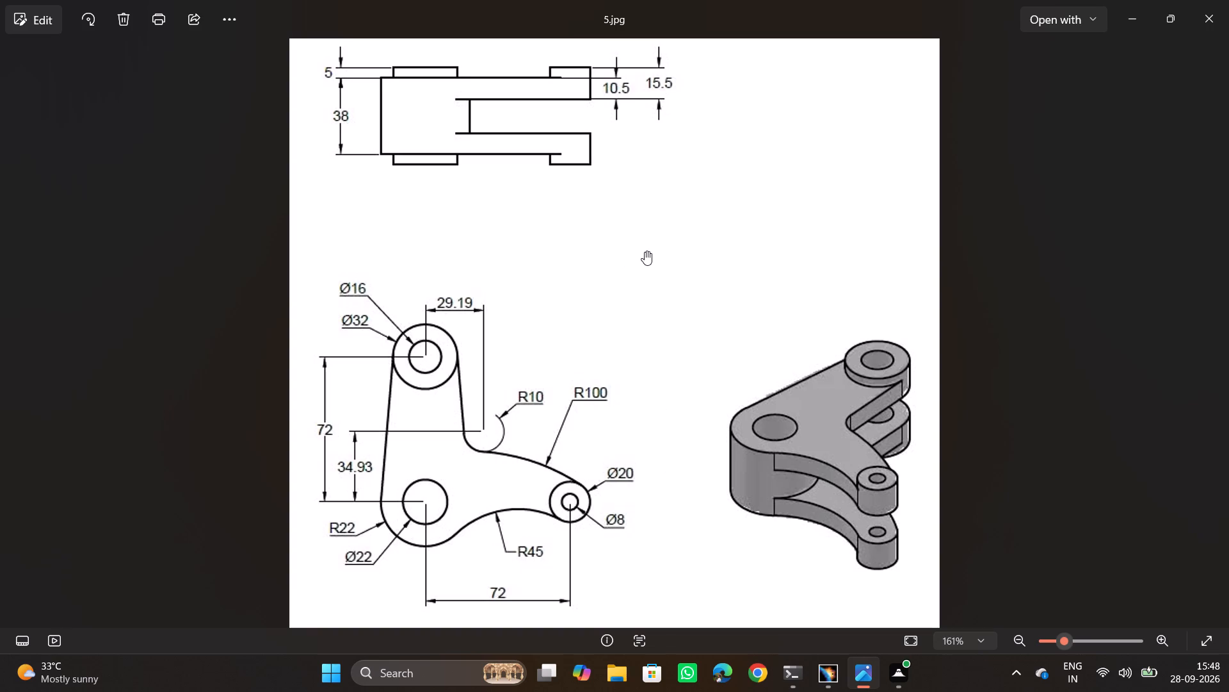
{"action": "key", "text": "alt+Tab"}
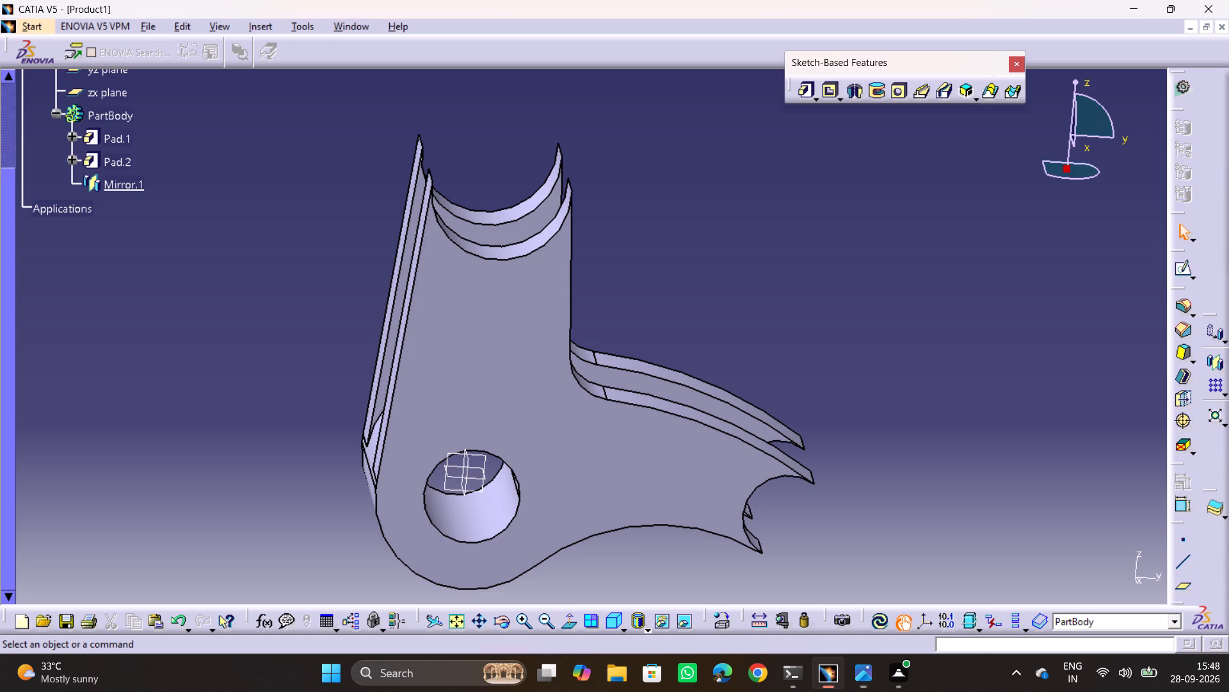
{"action": "left_click", "coordinate": [451, 301]}
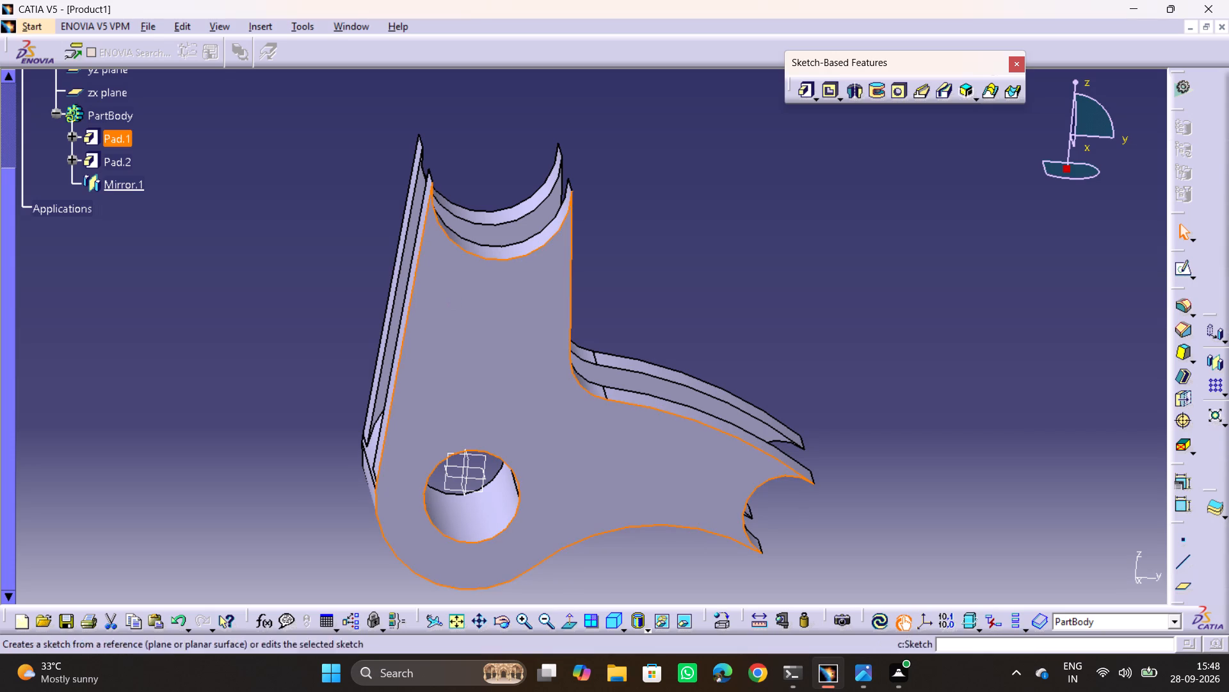
{"action": "left_click", "coordinate": [1173, 269]}
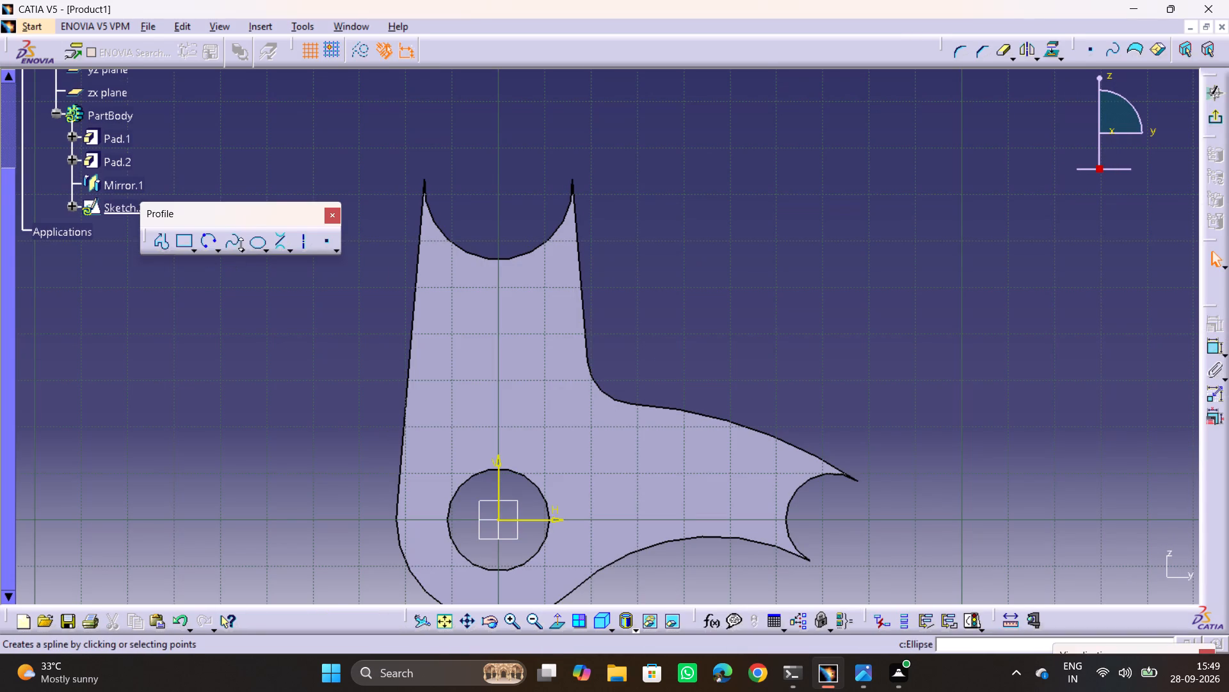
{"action": "left_click", "coordinate": [218, 252]}
{"action": "left_click", "coordinate": [247, 274]}
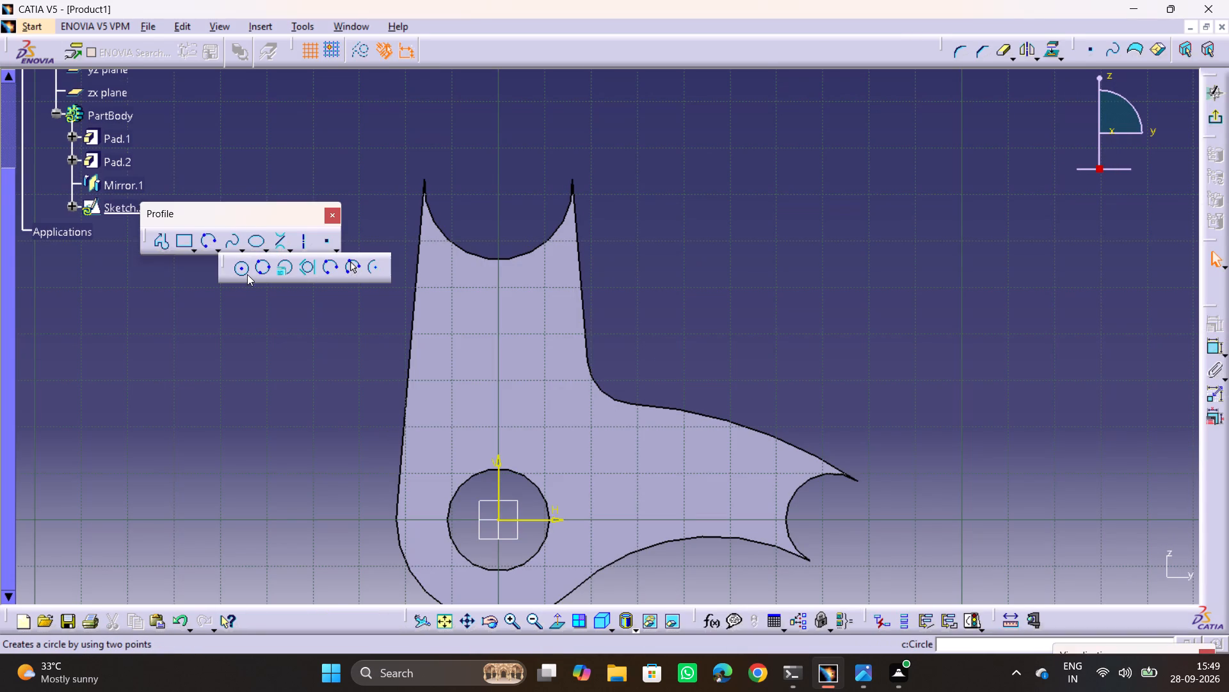
{"action": "left_click", "coordinate": [495, 161]}
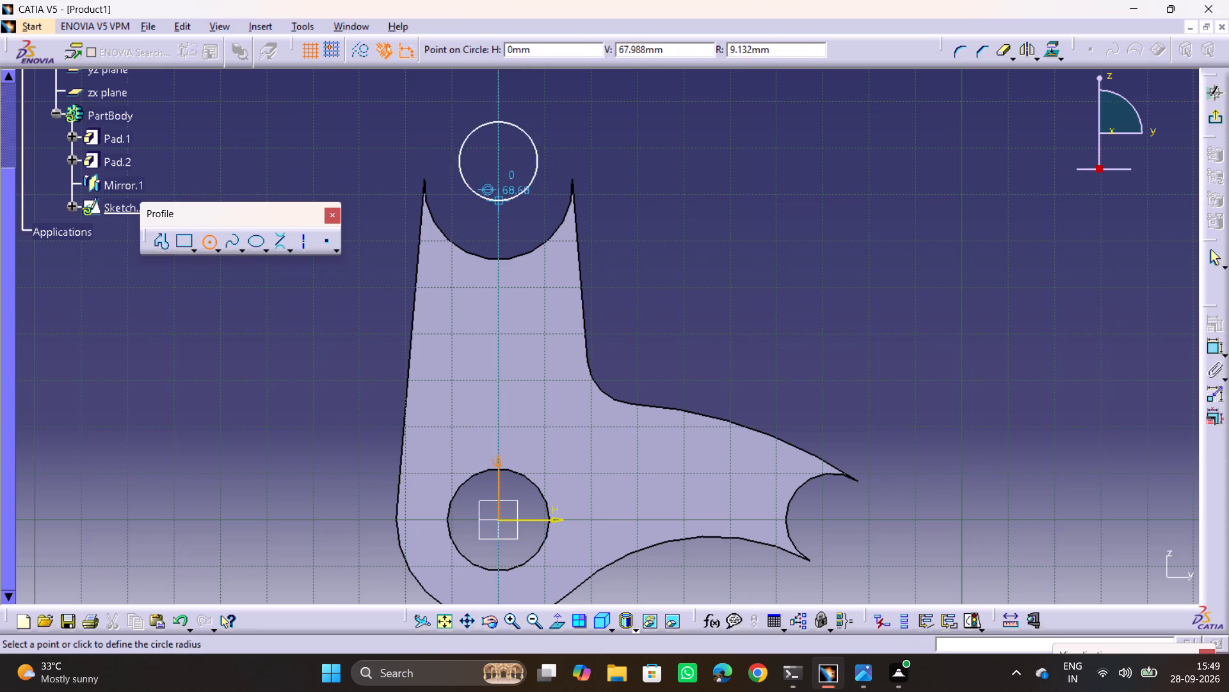
{"action": "left_click", "coordinate": [496, 205]}
Constrain the new circle to be concentric and coincident with the recess arc at the top of the upright arm.
{"action": "left_click", "coordinate": [452, 240], "text": "ctrl"}
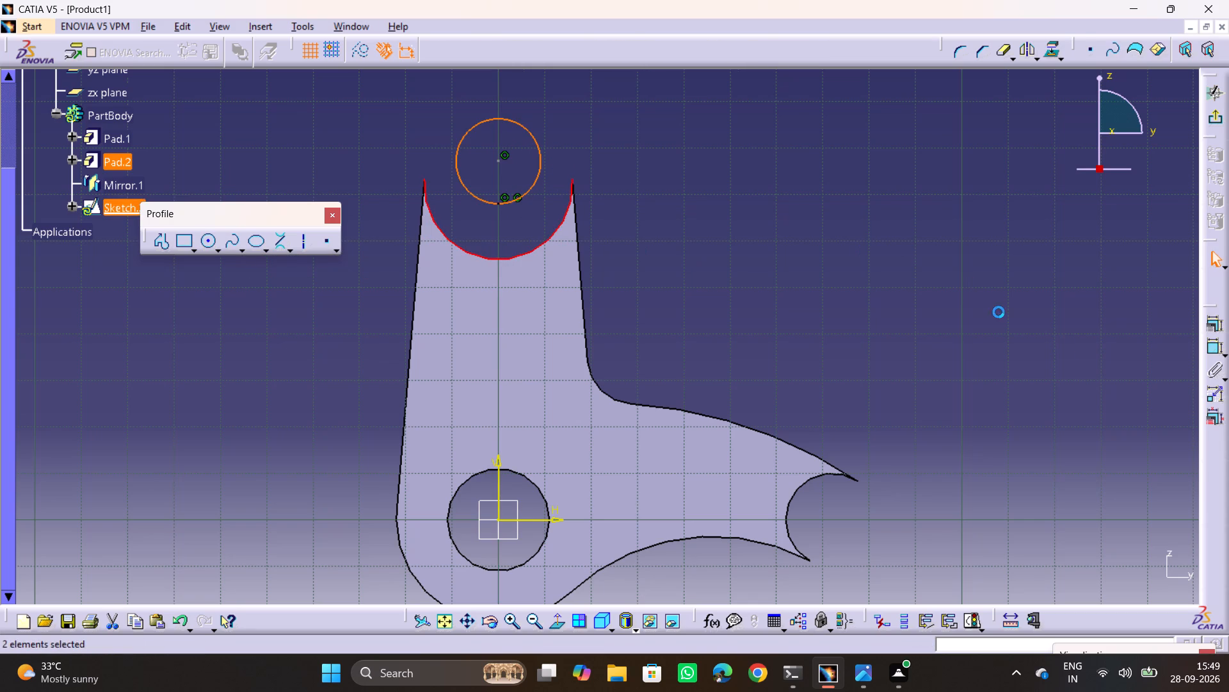
{"action": "left_click", "coordinate": [1219, 325]}
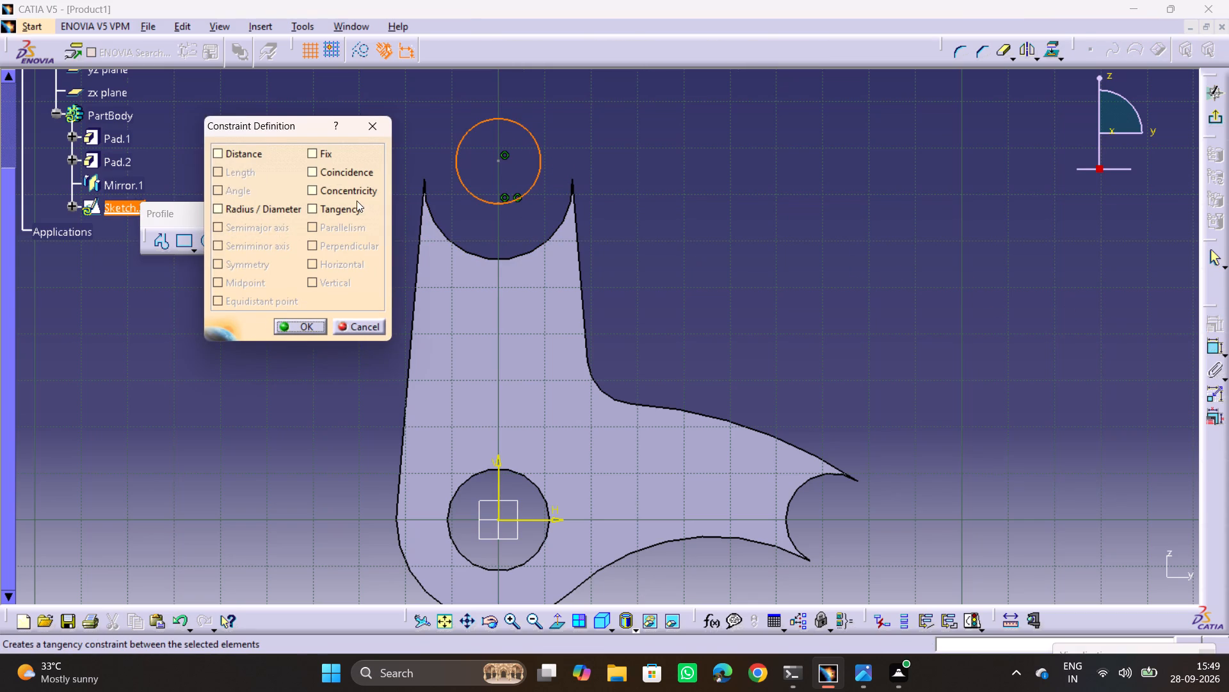
{"action": "left_click", "coordinate": [339, 215]}
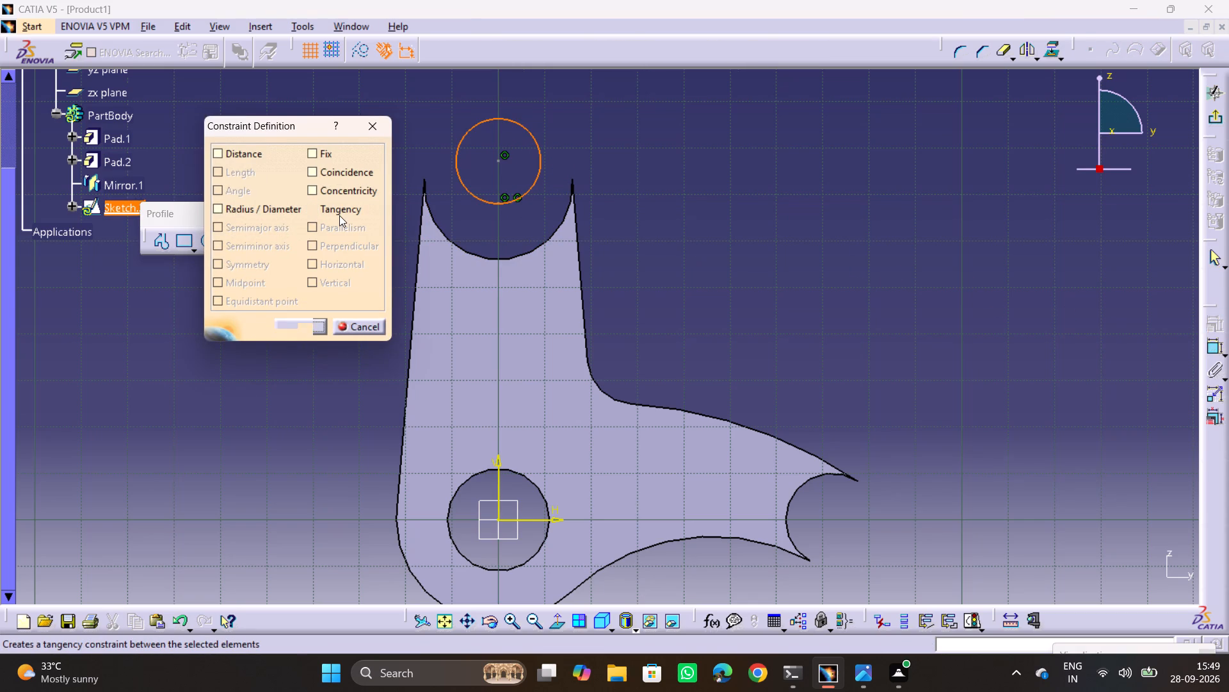
{"action": "left_click", "coordinate": [339, 215]}
{"action": "left_click", "coordinate": [341, 190]}
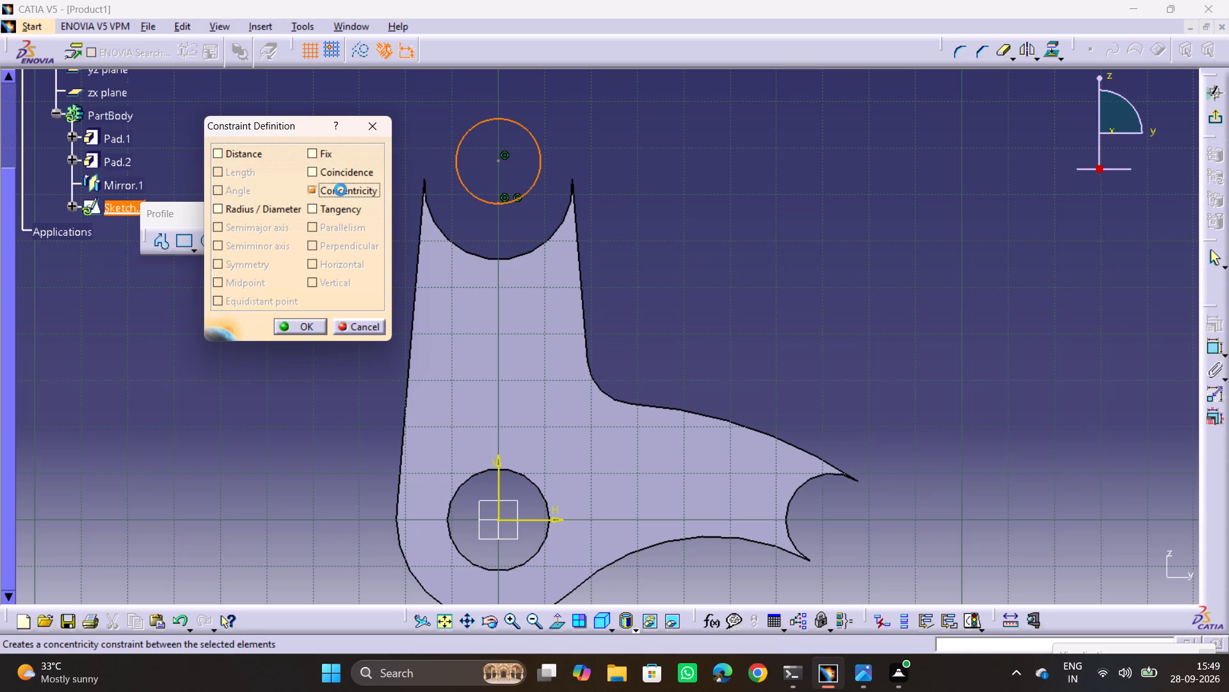
{"action": "left_click", "coordinate": [343, 176]}
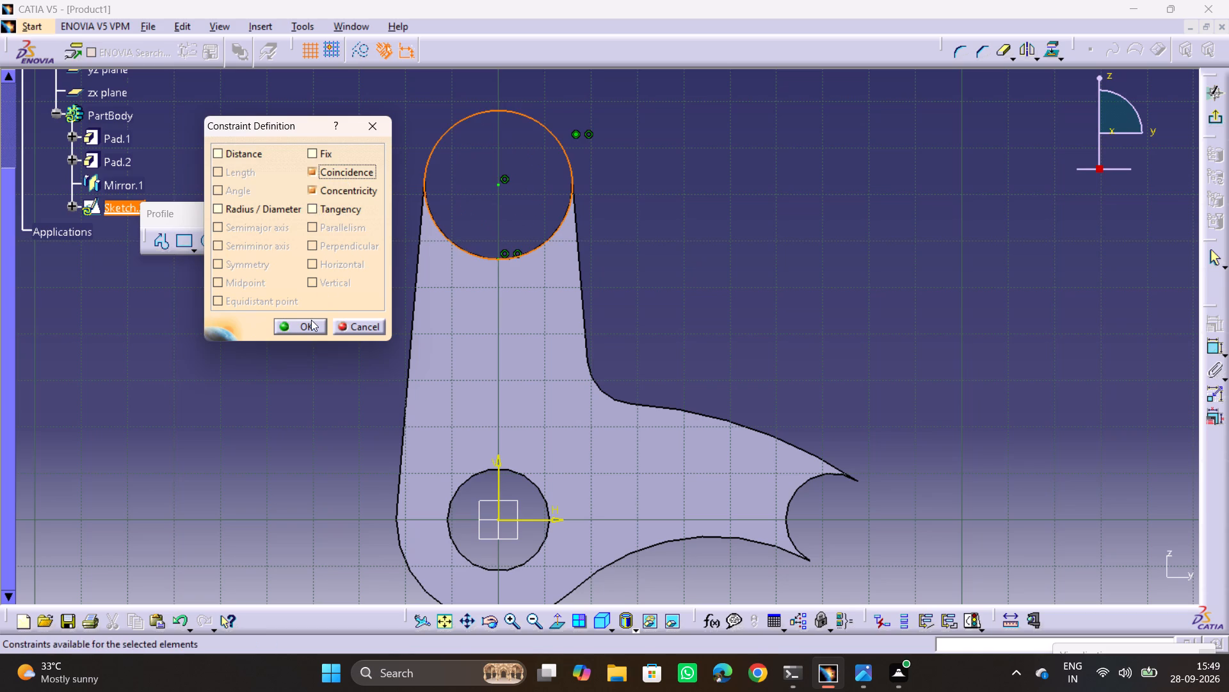
{"action": "left_click", "coordinate": [311, 322]}
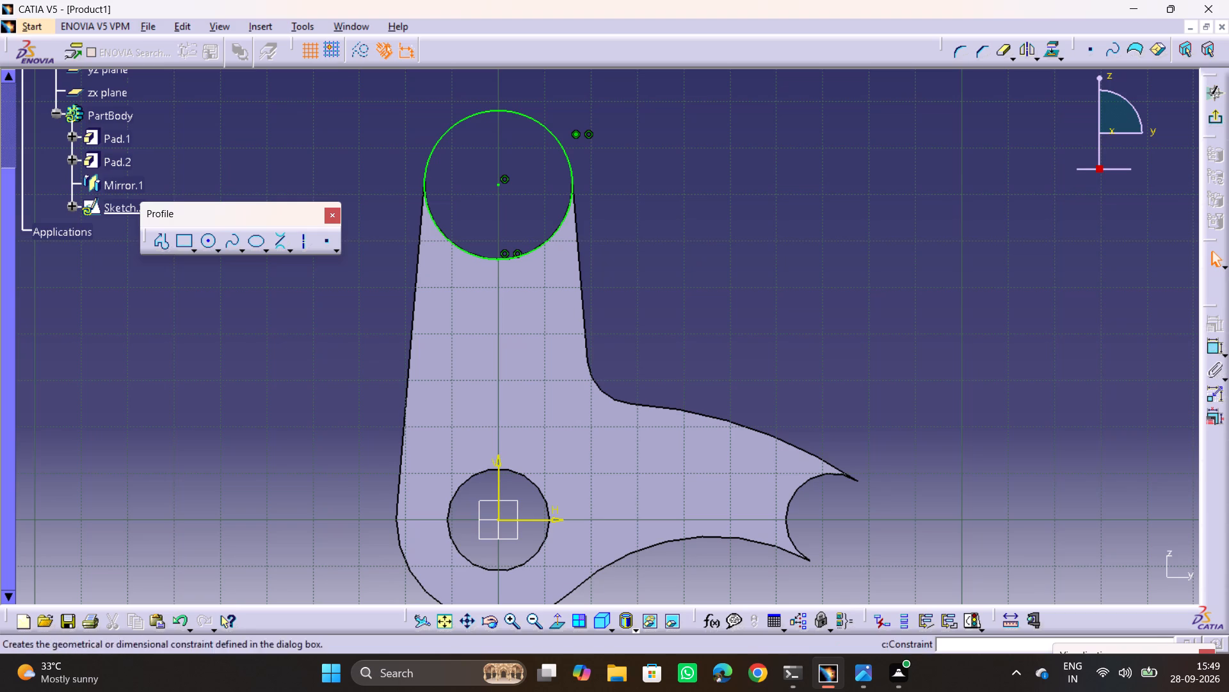
Draw a second circle centred inside the boss circle and dimension its diameter at 16 mm, as in the 5.jpg drawing.
{"action": "left_click", "coordinate": [214, 244]}
{"action": "left_click", "coordinate": [210, 246]}
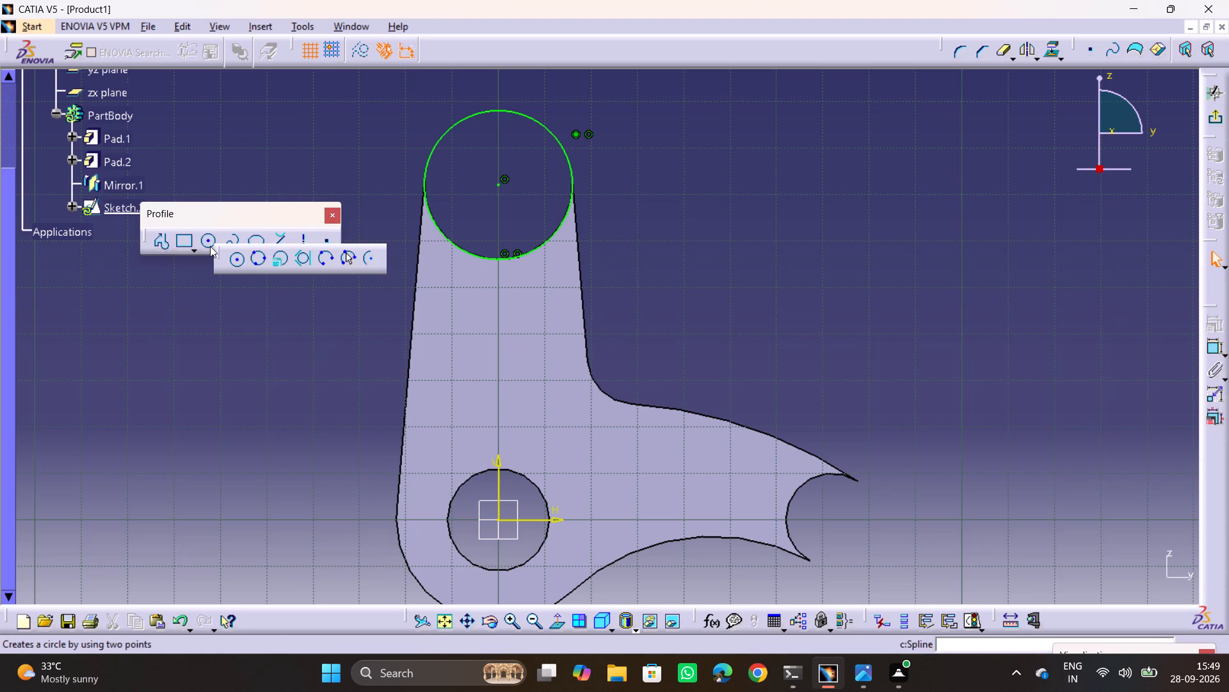
{"action": "left_click", "coordinate": [210, 246]}
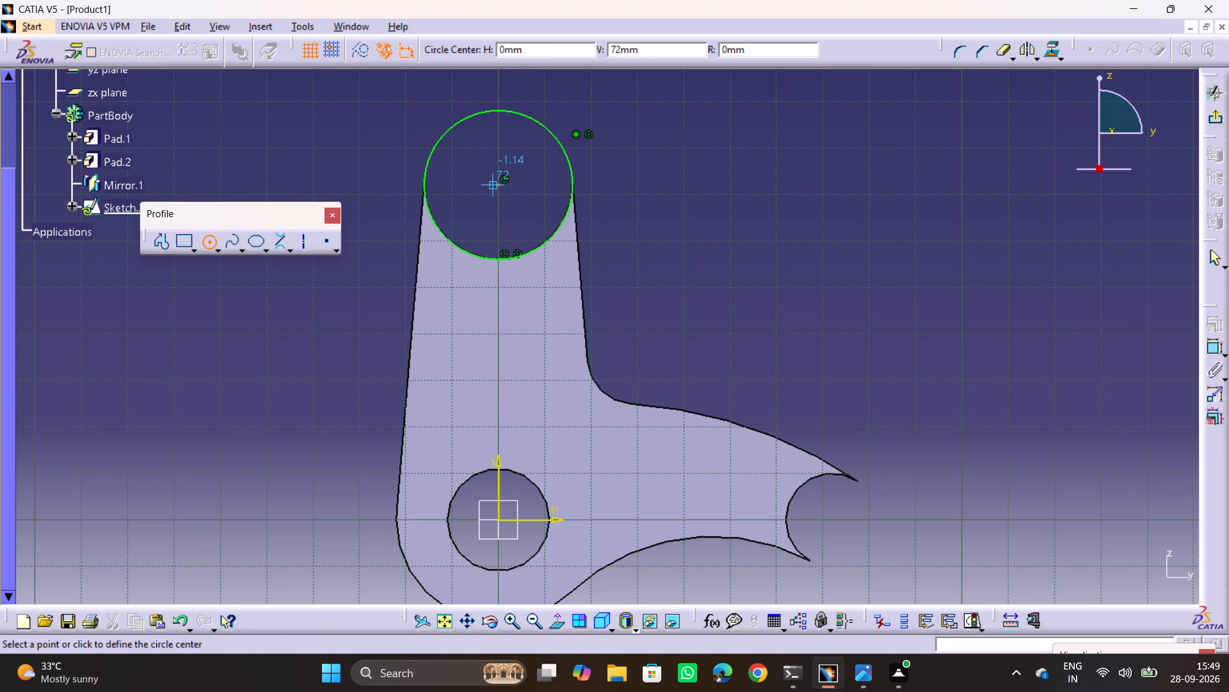
{"action": "left_click", "coordinate": [496, 185]}
{"action": "left_click", "coordinate": [494, 211]}
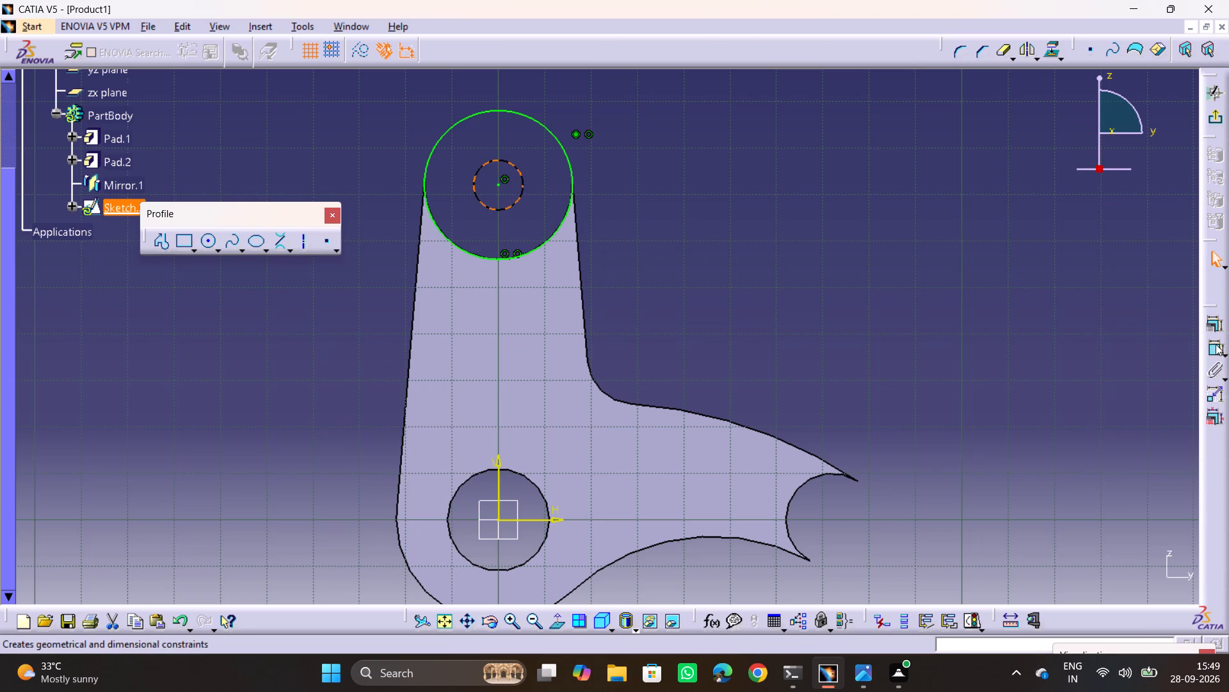
{"action": "left_click", "coordinate": [1216, 344]}
{"action": "left_click", "coordinate": [641, 181]}
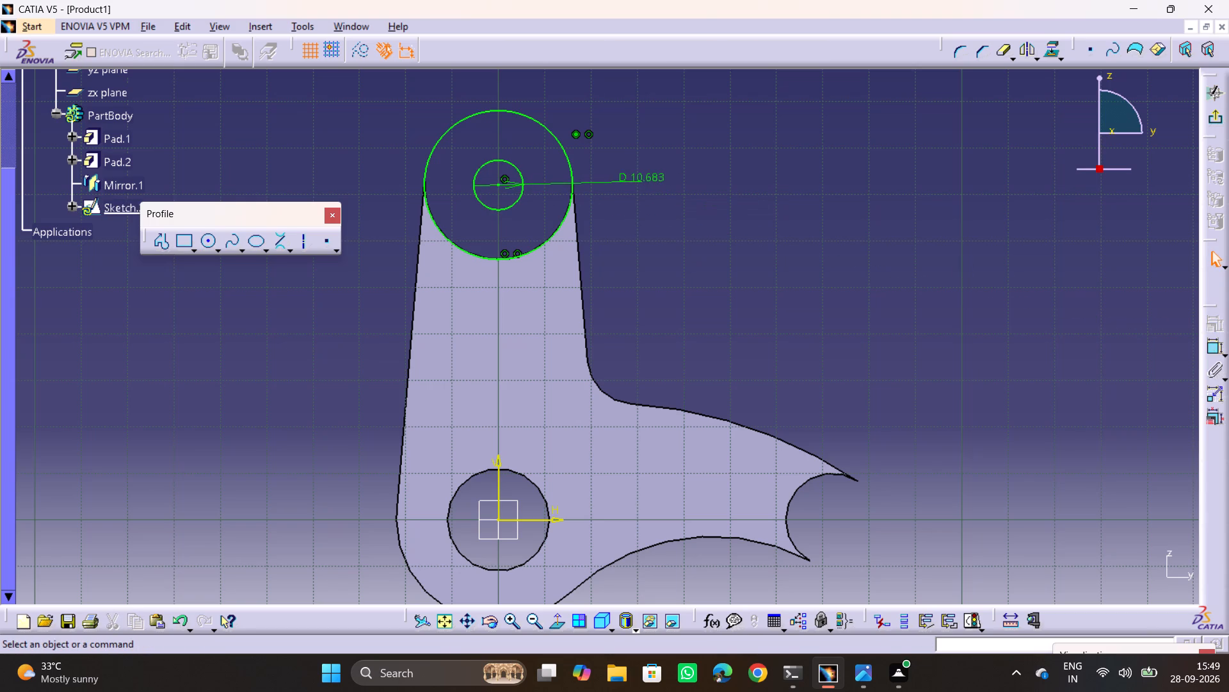
{"action": "key", "text": "Tab"}
{"action": "key", "text": "alt+Tab"}
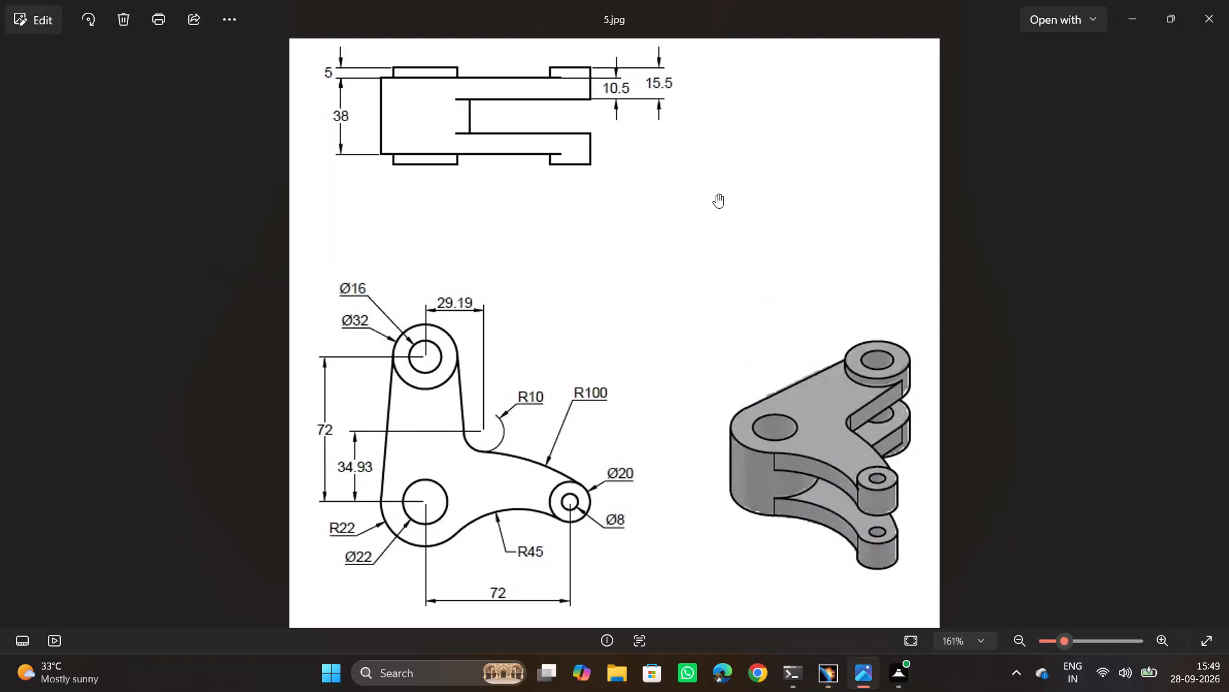
{"action": "key", "text": "alt+Tab"}
{"action": "double_click", "coordinate": [639, 179]}
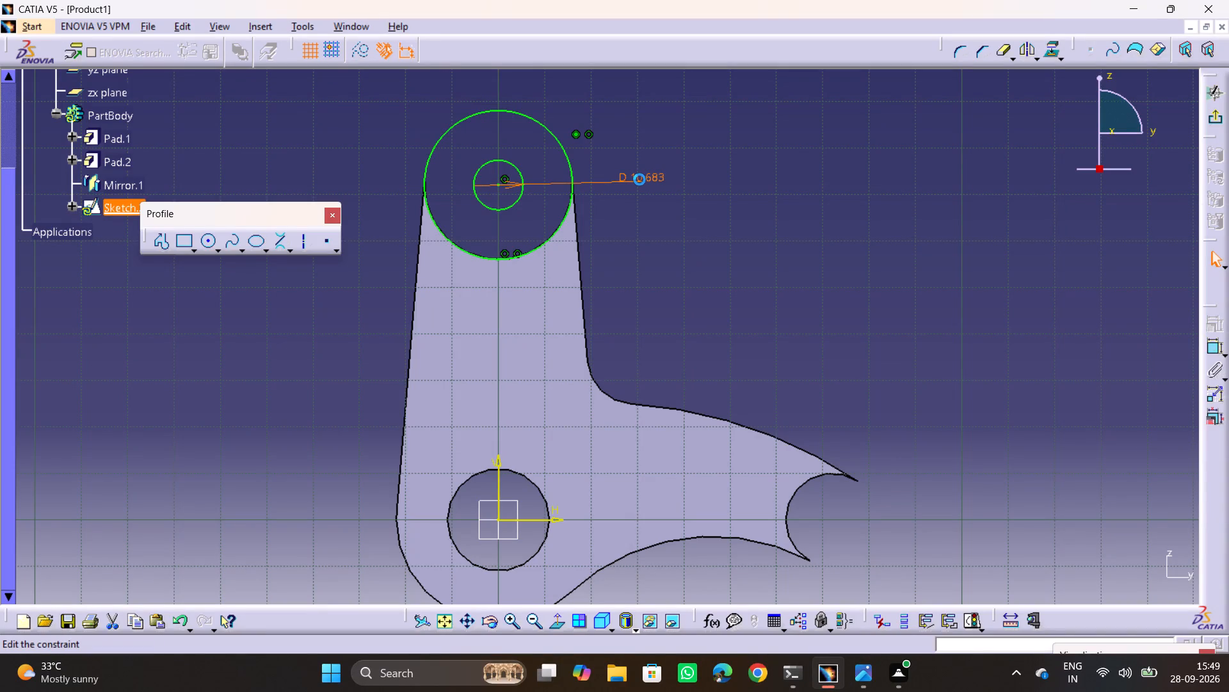
{"action": "type", "text": "16"}
{"action": "key", "text": "Return"}
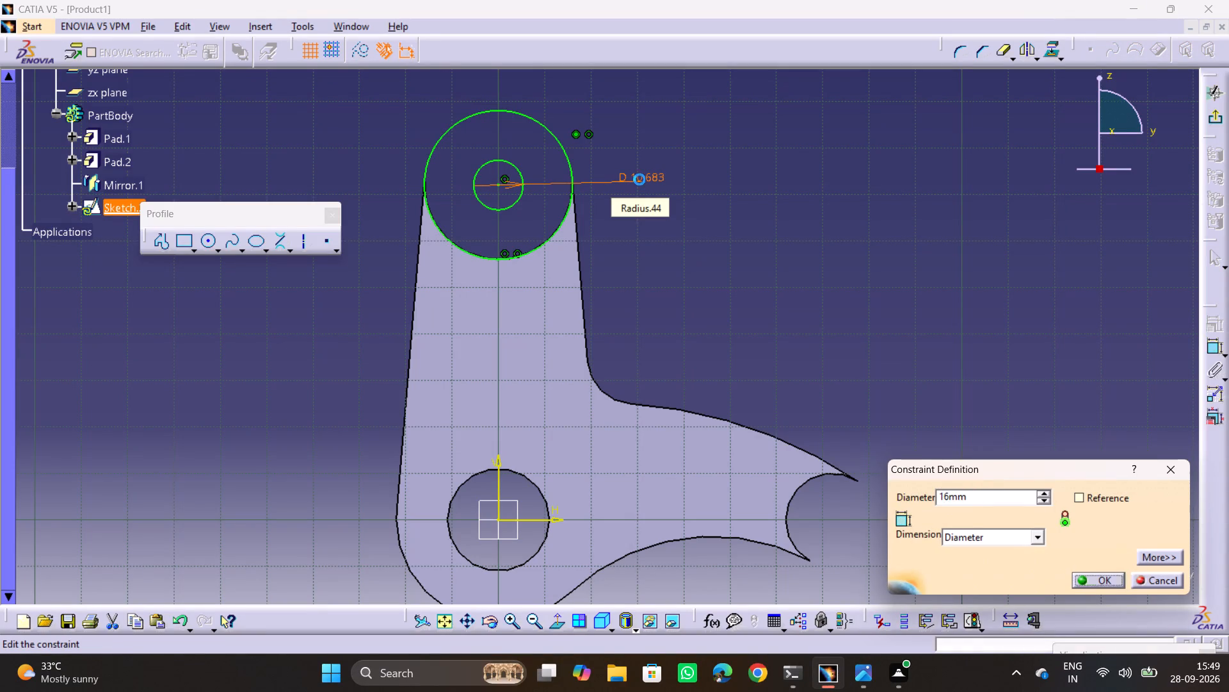
{"action": "left_click", "coordinate": [801, 201]}
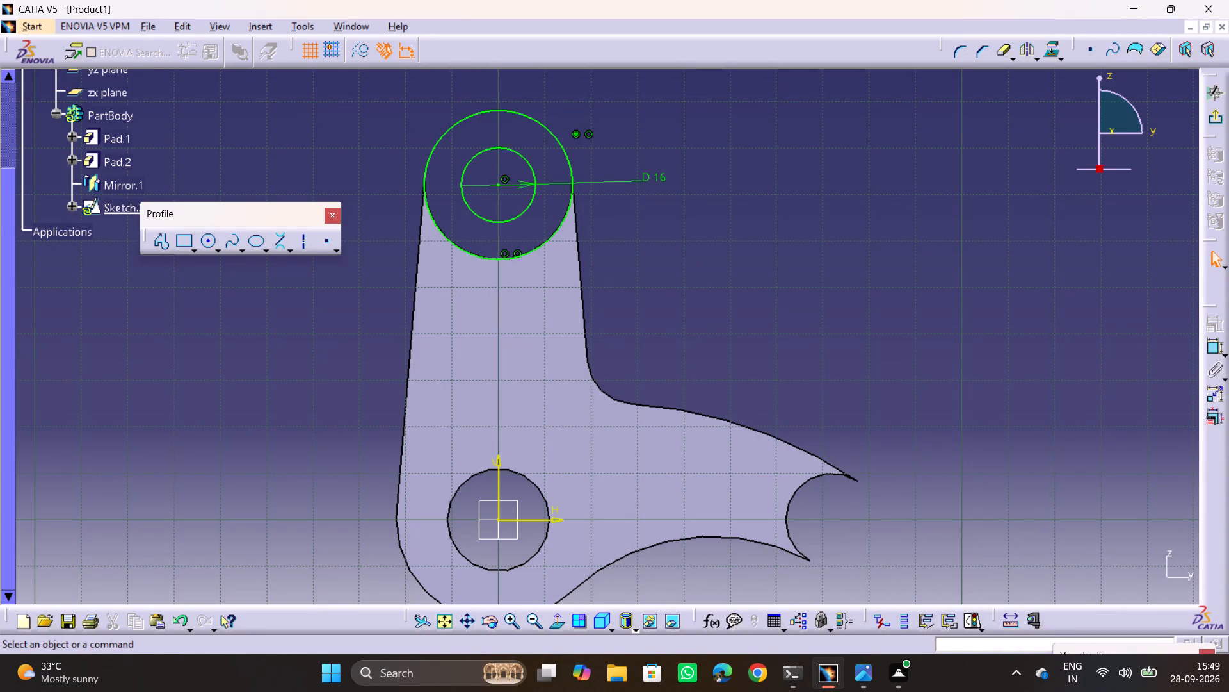
Exit the sketch and pad the boss circles 5 mm outward, with a second limit of 10.5 mm through the arm.
{"action": "scroll", "coordinate": [862, 309], "scroll_direction": "down", "scroll_amount": 2}
{"action": "middle_click_drag", "start_coordinate": [862, 309], "coordinate": [846, 328]}
{"action": "left_click_drag", "start_coordinate": [862, 309], "coordinate": [846, 328]}
{"action": "scroll", "coordinate": [843, 306], "scroll_direction": "up", "scroll_amount": 1}
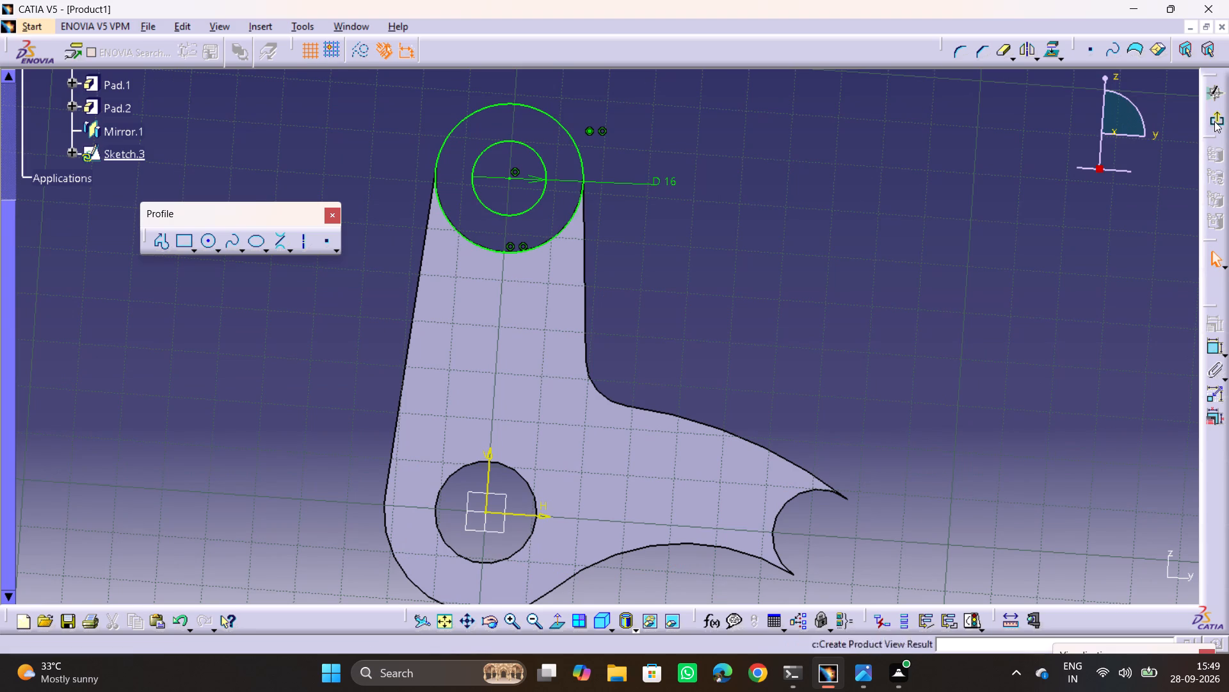
{"action": "left_click", "coordinate": [1214, 121]}
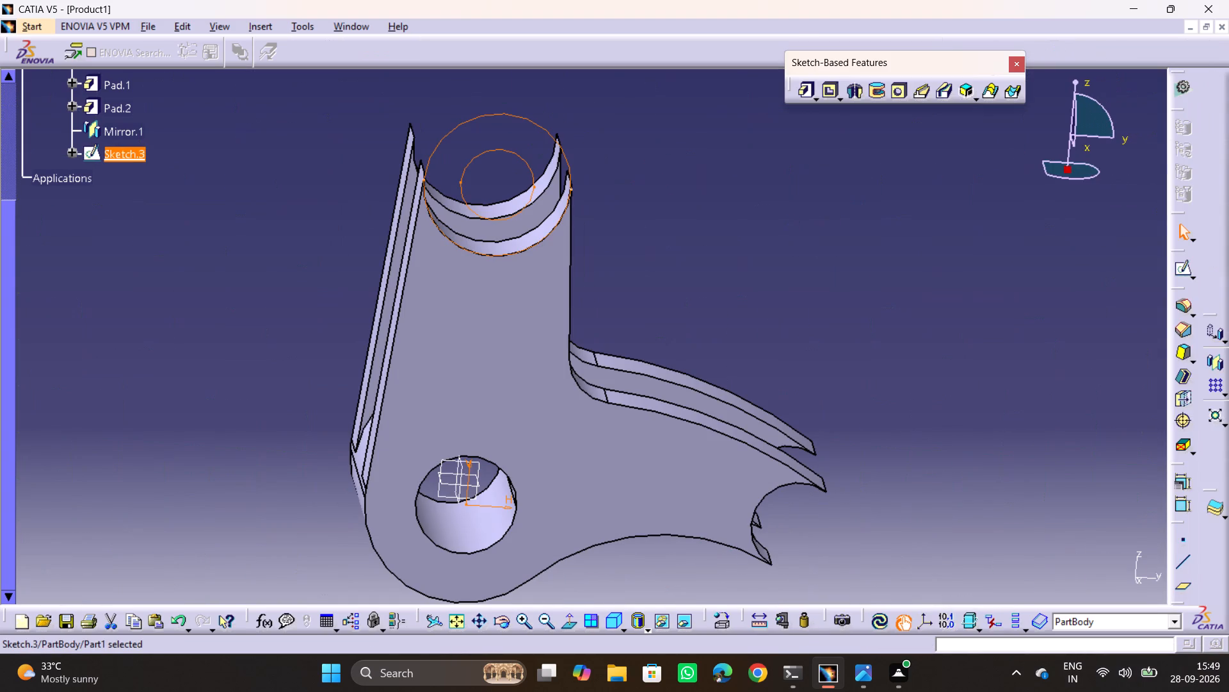
{"action": "left_click", "coordinate": [769, 230]}
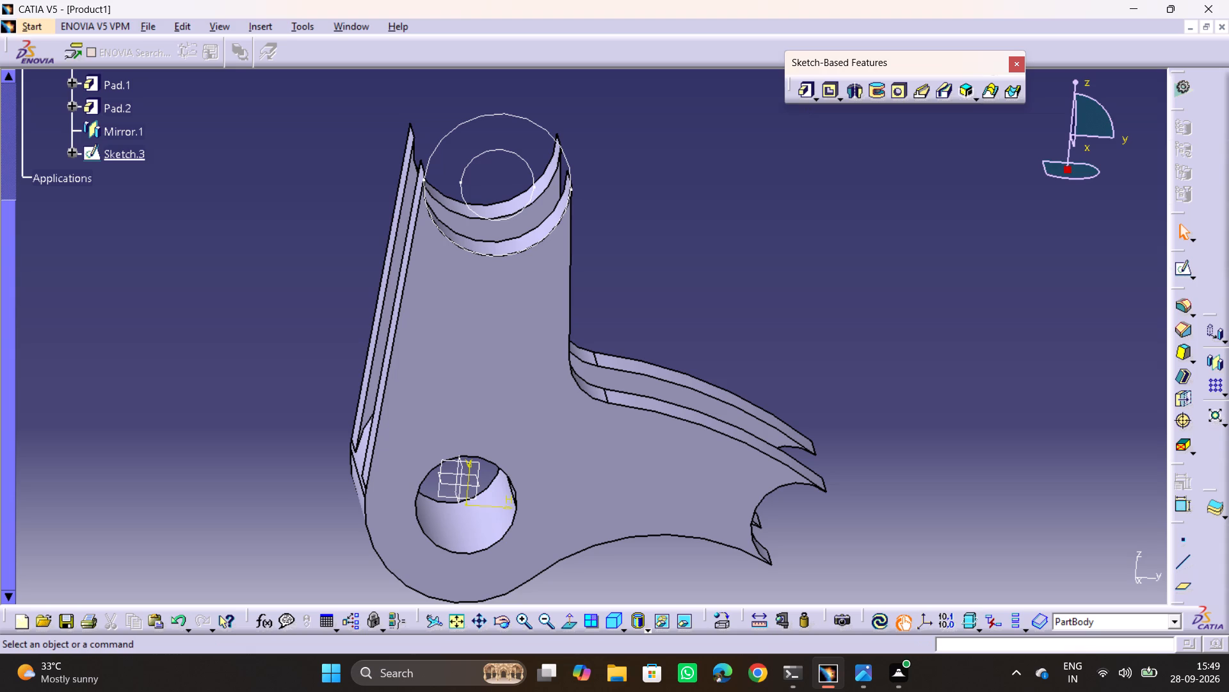
{"action": "middle_click_drag", "start_coordinate": [560, 304], "coordinate": [858, 252]}
{"action": "left_click_drag", "start_coordinate": [558, 304], "coordinate": [858, 252]}
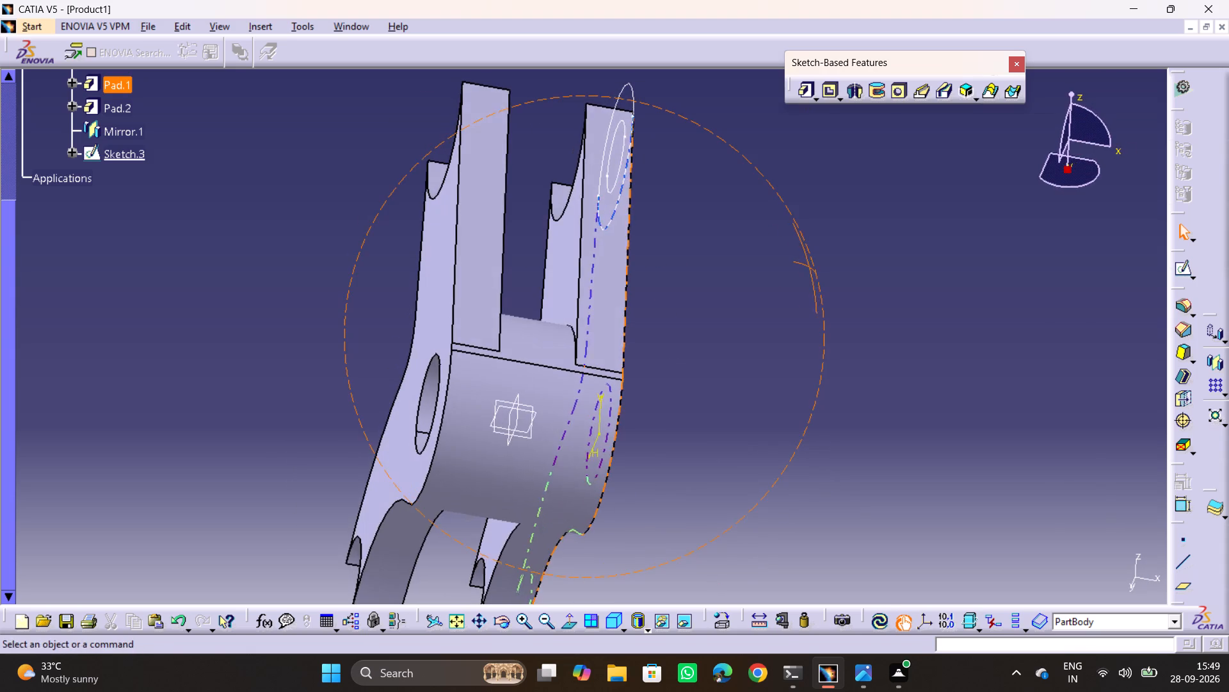
{"action": "middle_click_drag", "start_coordinate": [565, 224], "coordinate": [536, 423]}
{"action": "left_click_drag", "start_coordinate": [557, 224], "coordinate": [539, 423]}
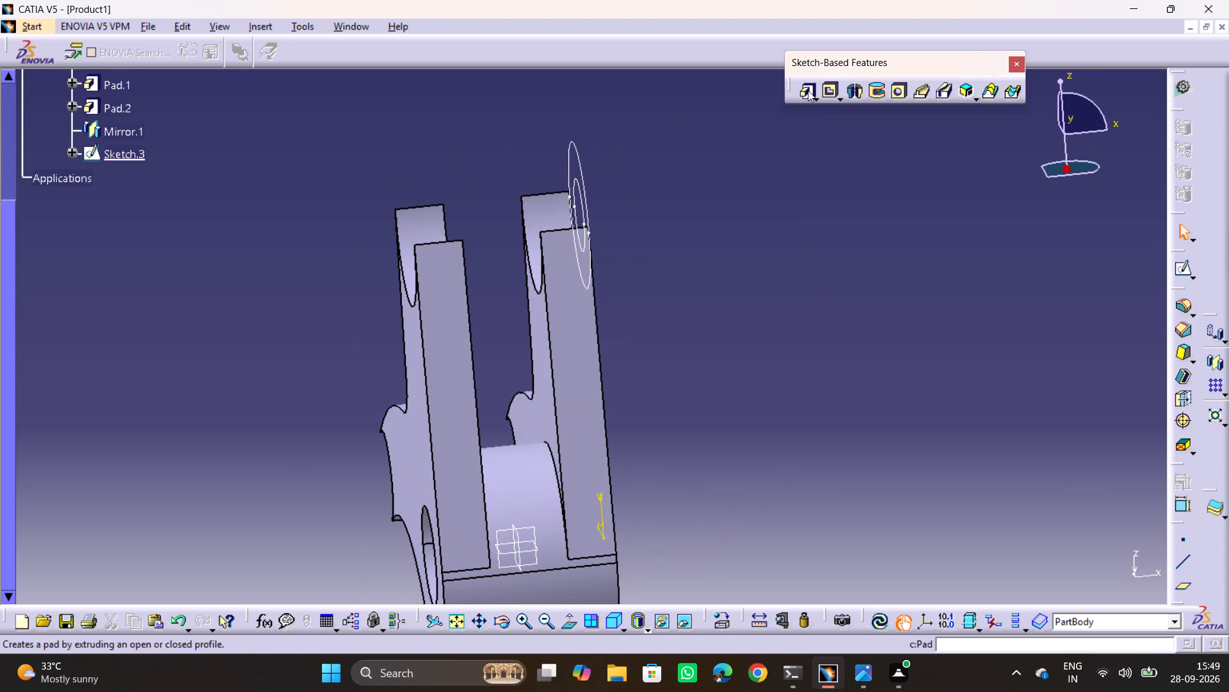
{"action": "left_click", "coordinate": [807, 90]}
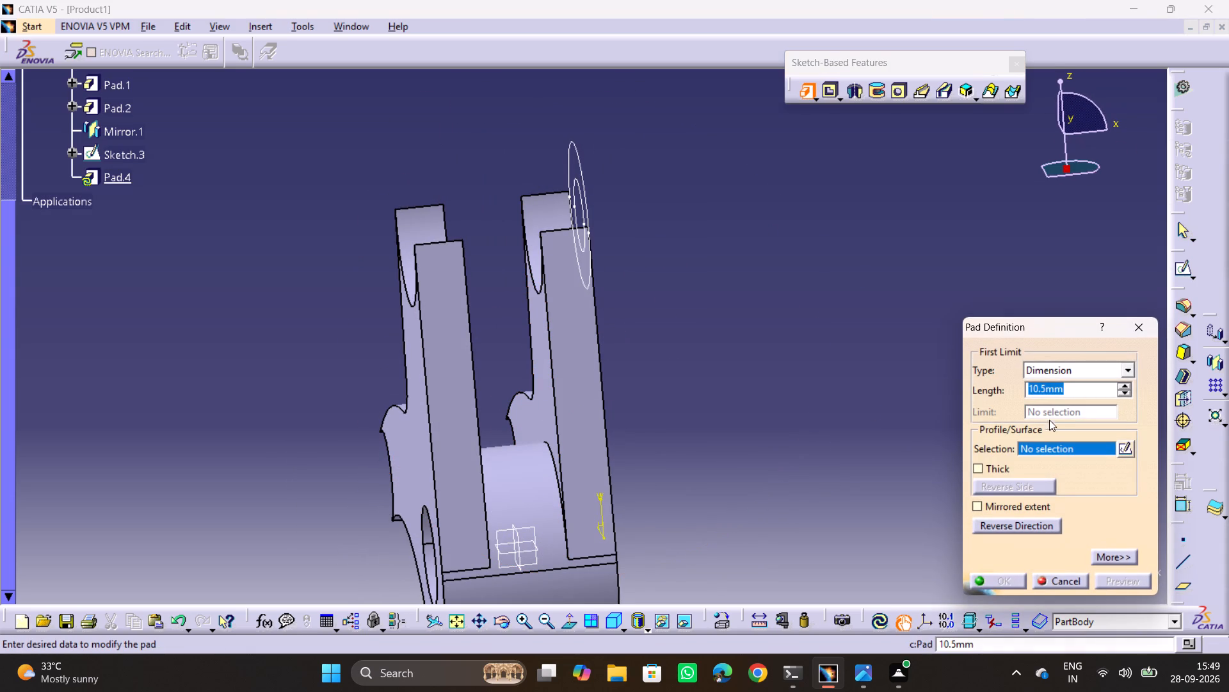
{"action": "left_click", "coordinate": [576, 156]}
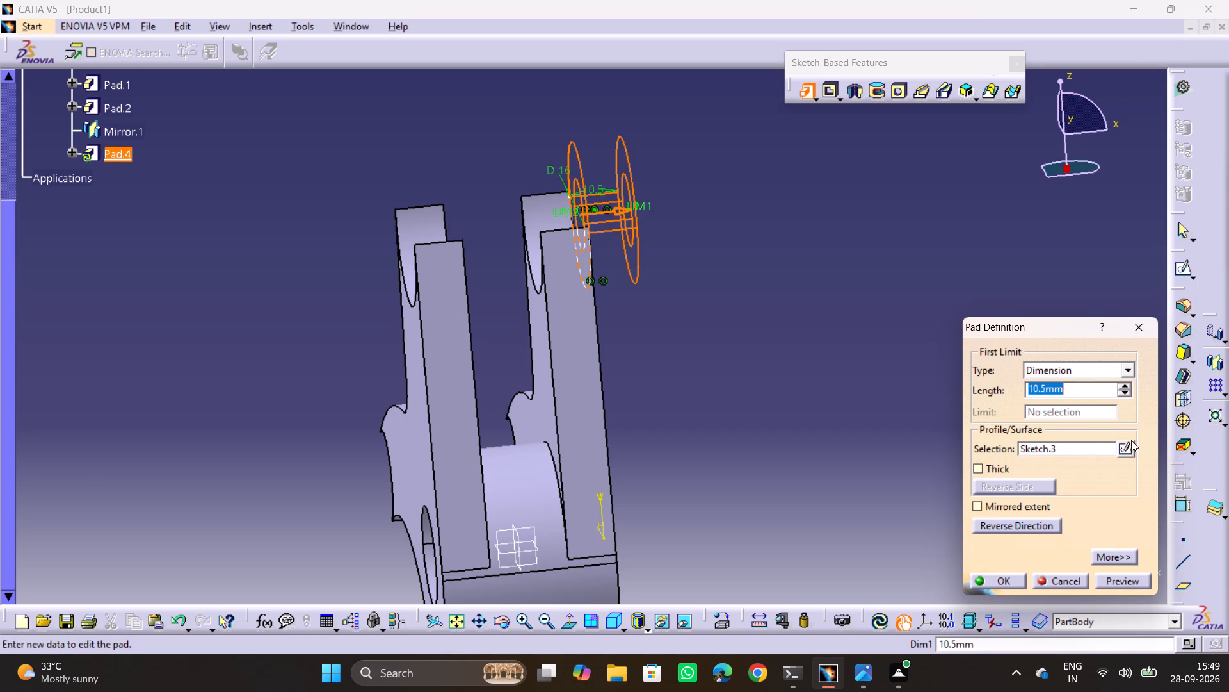
{"action": "key", "text": "5"}
{"action": "left_click", "coordinate": [744, 361]}
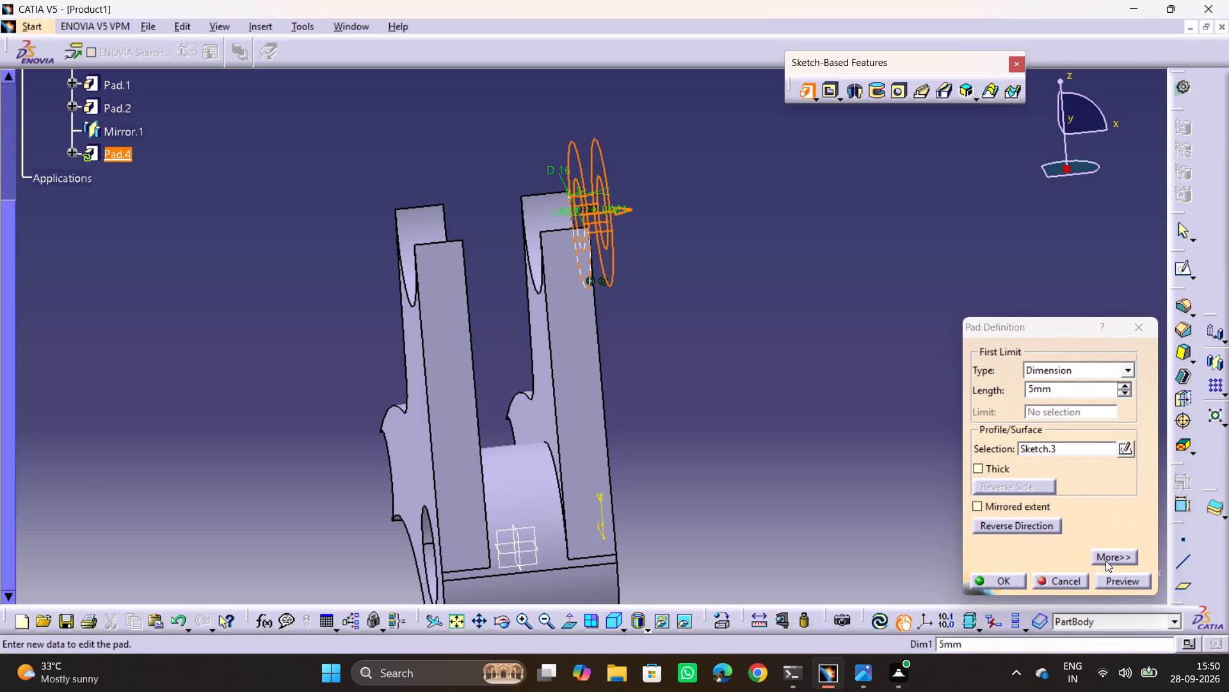
{"action": "left_click", "coordinate": [1105, 561]}
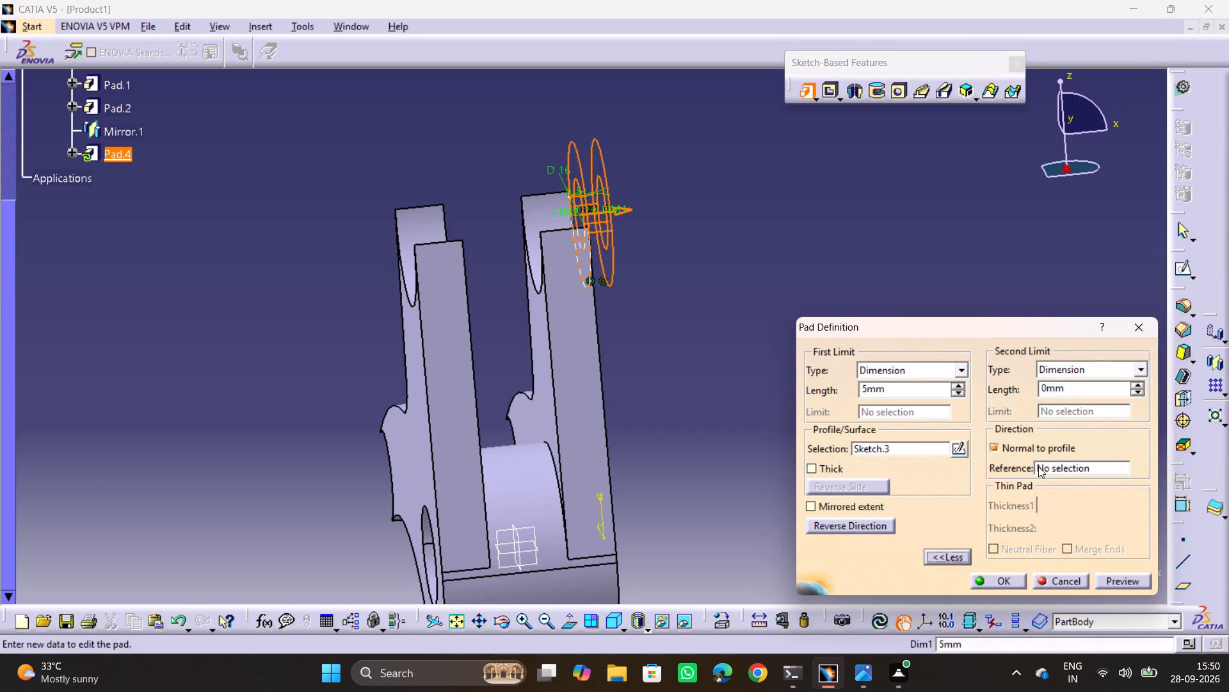
{"action": "left_click_drag", "start_coordinate": [1113, 391], "coordinate": [965, 398]}
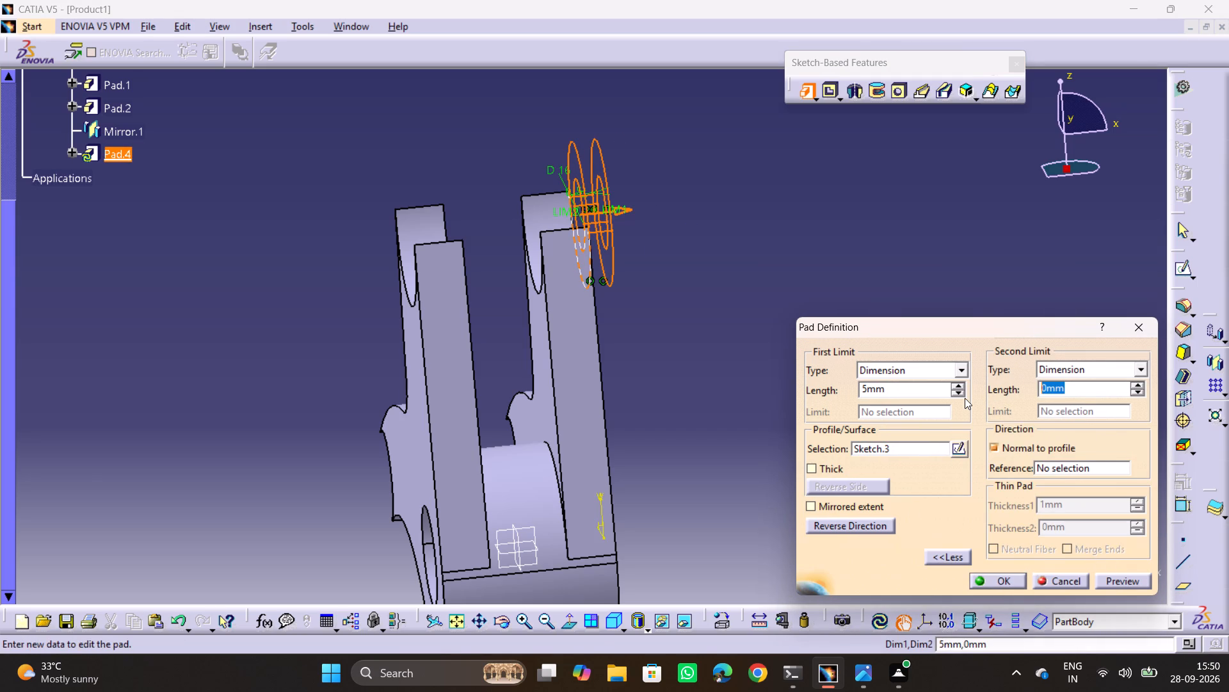
{"action": "type", "text": "10.5"}
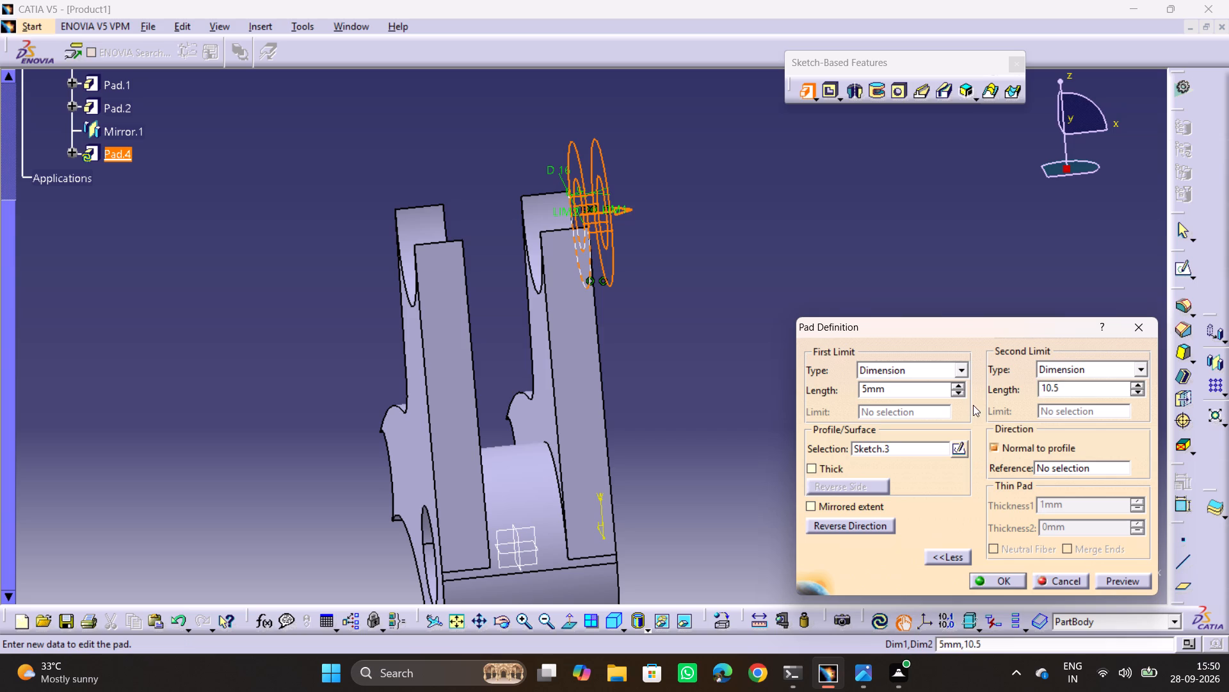
{"action": "left_click", "coordinate": [961, 319]}
{"action": "left_click", "coordinate": [1119, 583]}
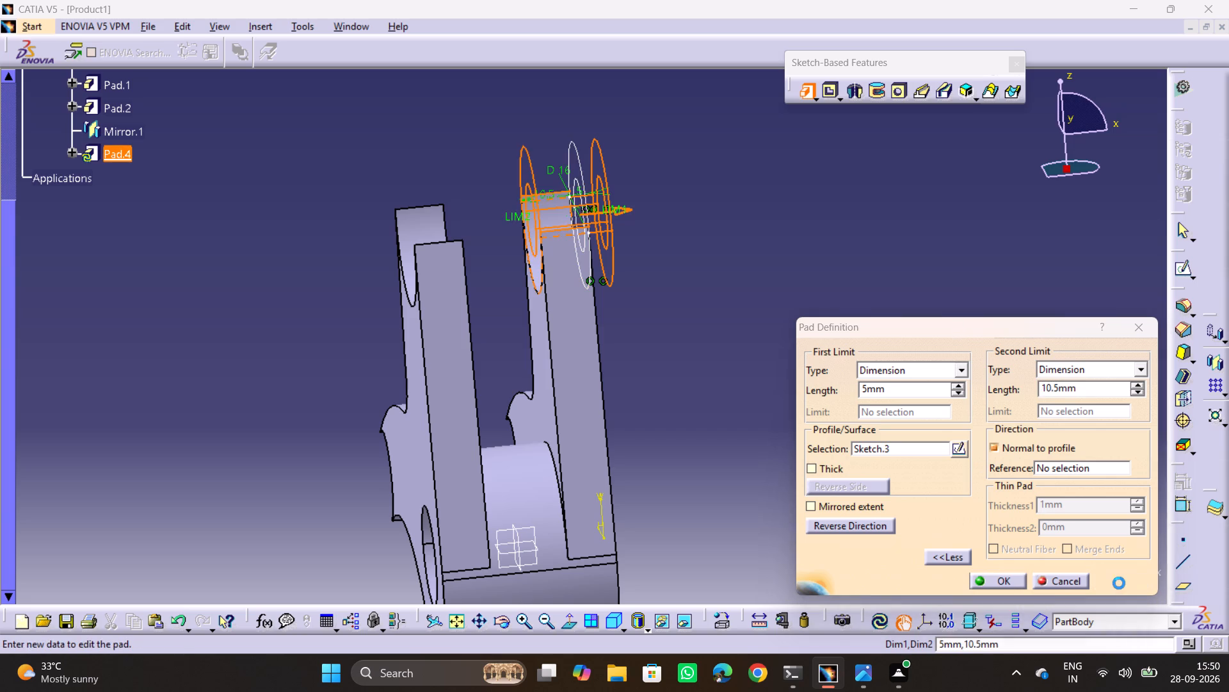
{"action": "left_click", "coordinate": [1008, 580]}
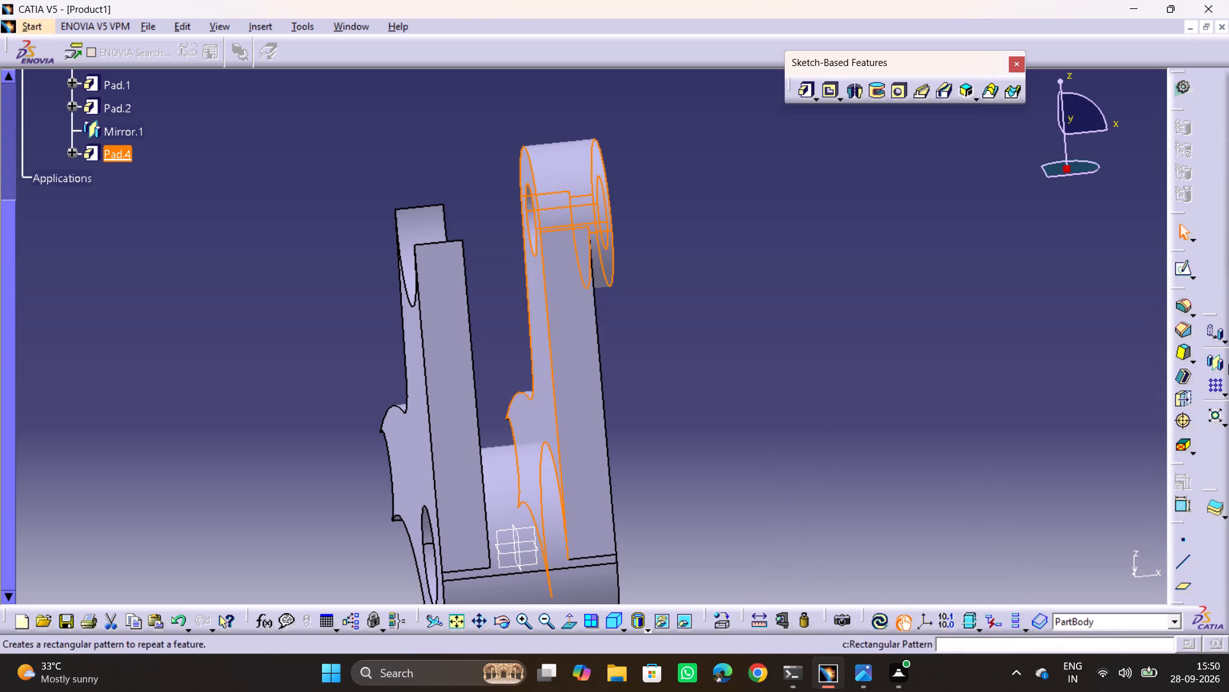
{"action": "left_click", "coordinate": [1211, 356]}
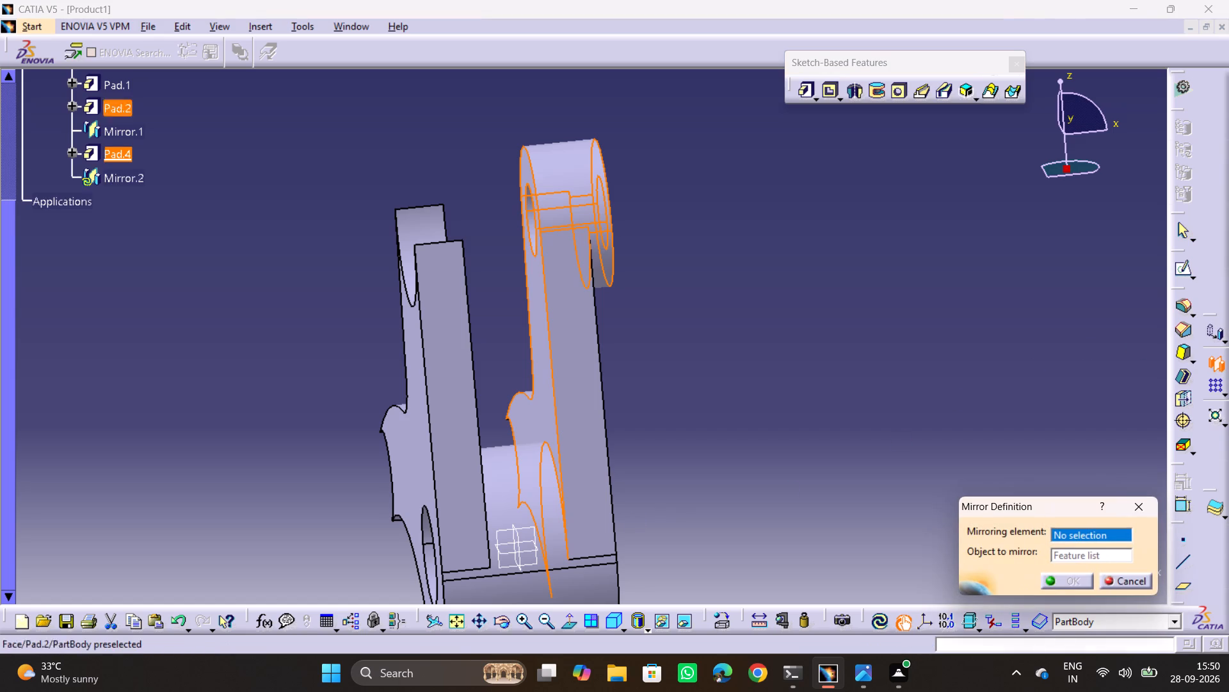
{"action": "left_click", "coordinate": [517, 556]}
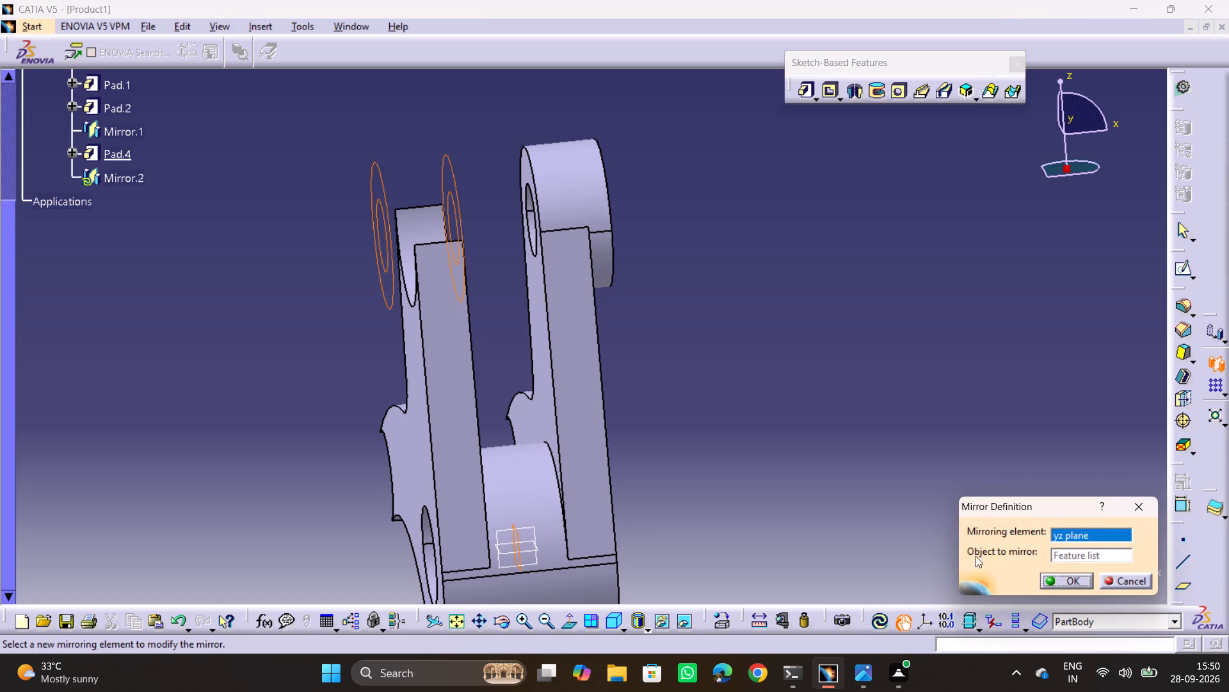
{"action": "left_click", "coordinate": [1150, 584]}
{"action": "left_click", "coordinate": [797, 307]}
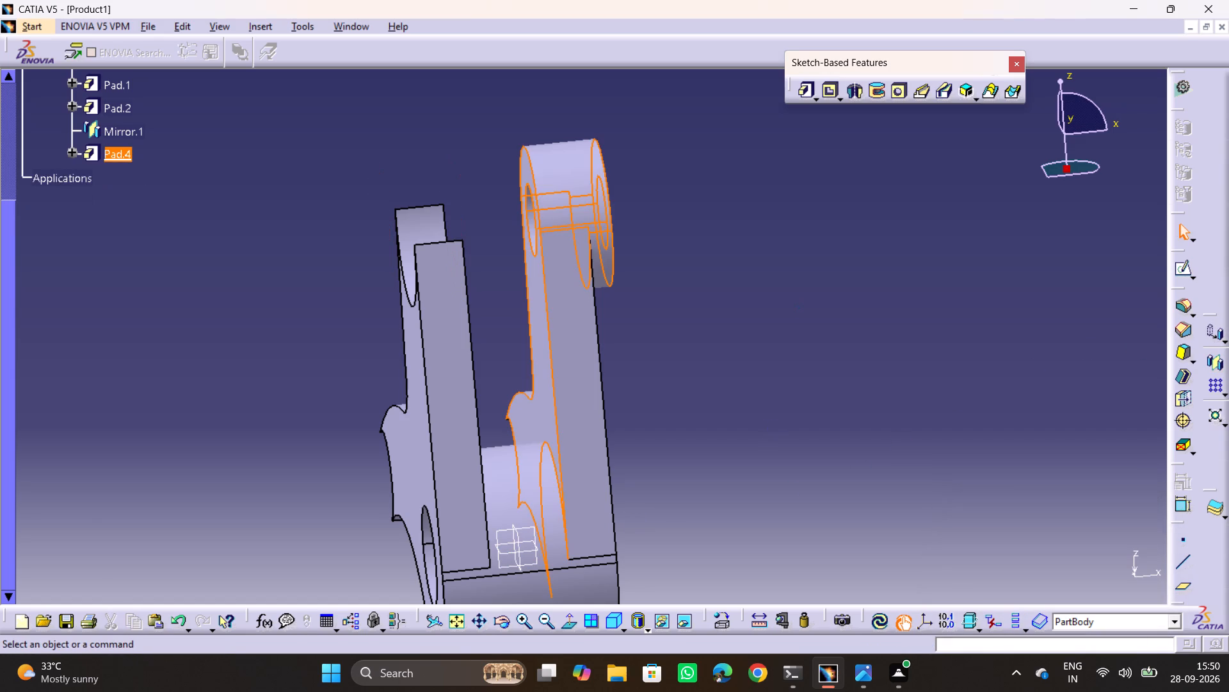
Reopen the boss pad's sketch and draw a small circle inside the recess at the end of the side arm.
{"action": "scroll", "coordinate": [863, 421], "scroll_direction": "down", "scroll_amount": 2}
{"action": "middle_click_drag", "start_coordinate": [863, 421], "coordinate": [831, 512]}
{"action": "left_click_drag", "start_coordinate": [863, 421], "coordinate": [831, 512]}
{"action": "middle_click_drag", "start_coordinate": [600, 338], "coordinate": [411, 348]}
{"action": "left_click_drag", "start_coordinate": [598, 338], "coordinate": [411, 348]}
{"action": "double_click", "coordinate": [476, 298]}
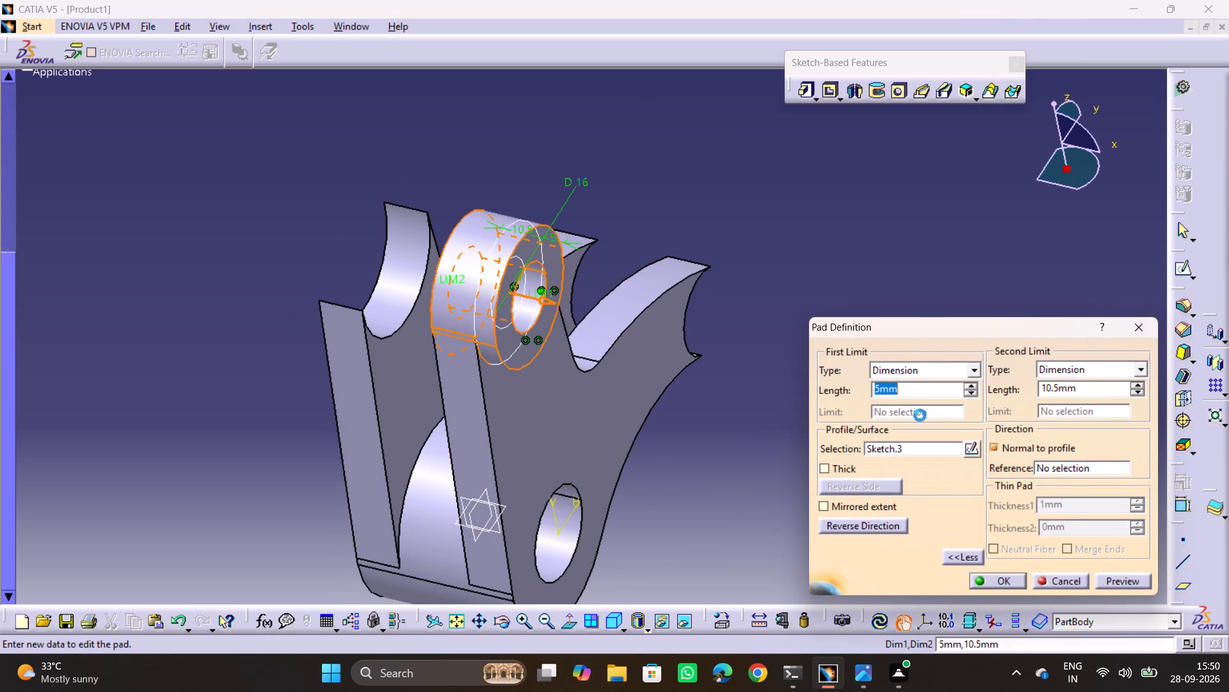
{"action": "left_click", "coordinate": [967, 450]}
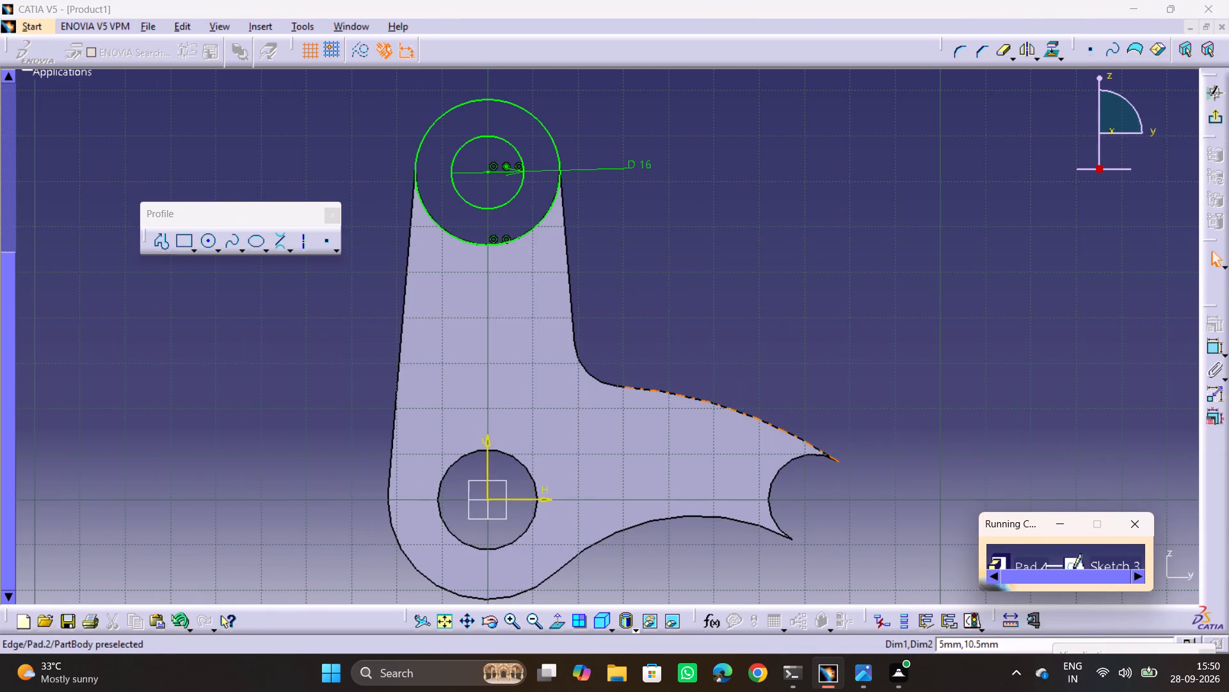
{"action": "middle_click_drag", "start_coordinate": [819, 493], "coordinate": [800, 434], "text": "ctrl"}
{"action": "middle_click_drag", "start_coordinate": [841, 487], "coordinate": [483, 263]}
{"action": "middle_click_drag", "start_coordinate": [565, 342], "coordinate": [568, 309], "text": "ctrl"}
{"action": "scroll", "coordinate": [565, 342], "scroll_direction": "up", "scroll_amount": 1, "text": "ctrl"}
{"action": "middle_click_drag", "start_coordinate": [709, 432], "coordinate": [645, 370]}
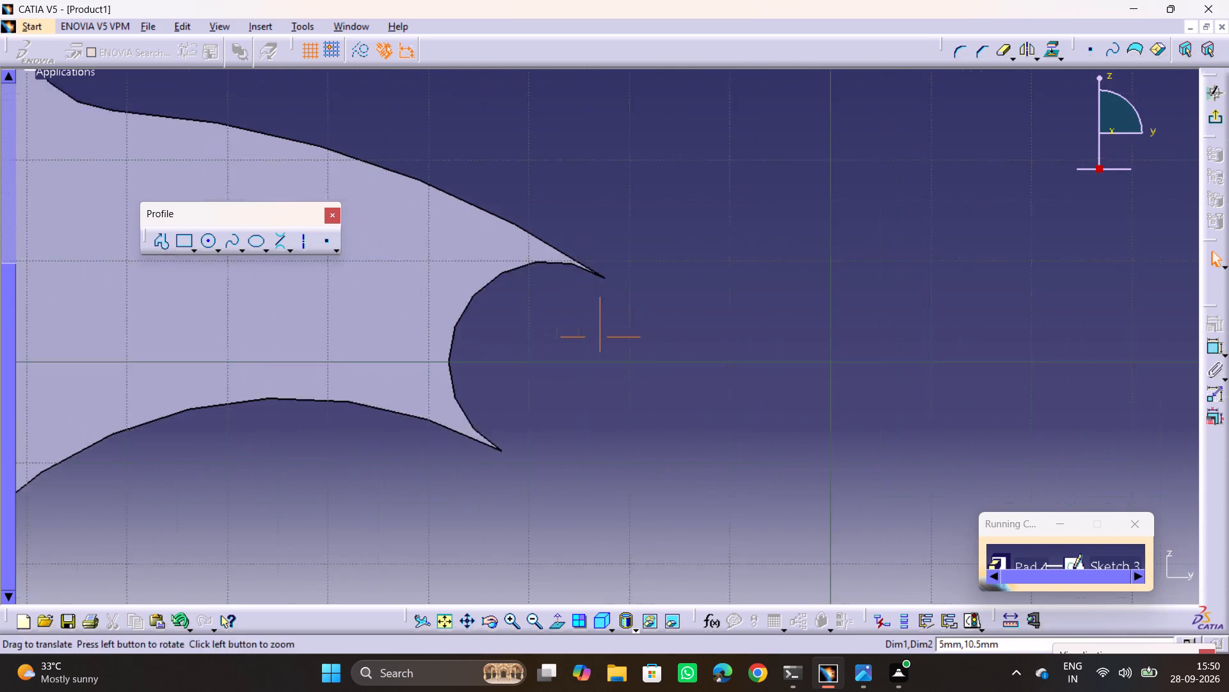
{"action": "middle_click_drag", "start_coordinate": [645, 370], "coordinate": [627, 342]}
{"action": "left_click", "coordinate": [214, 245]}
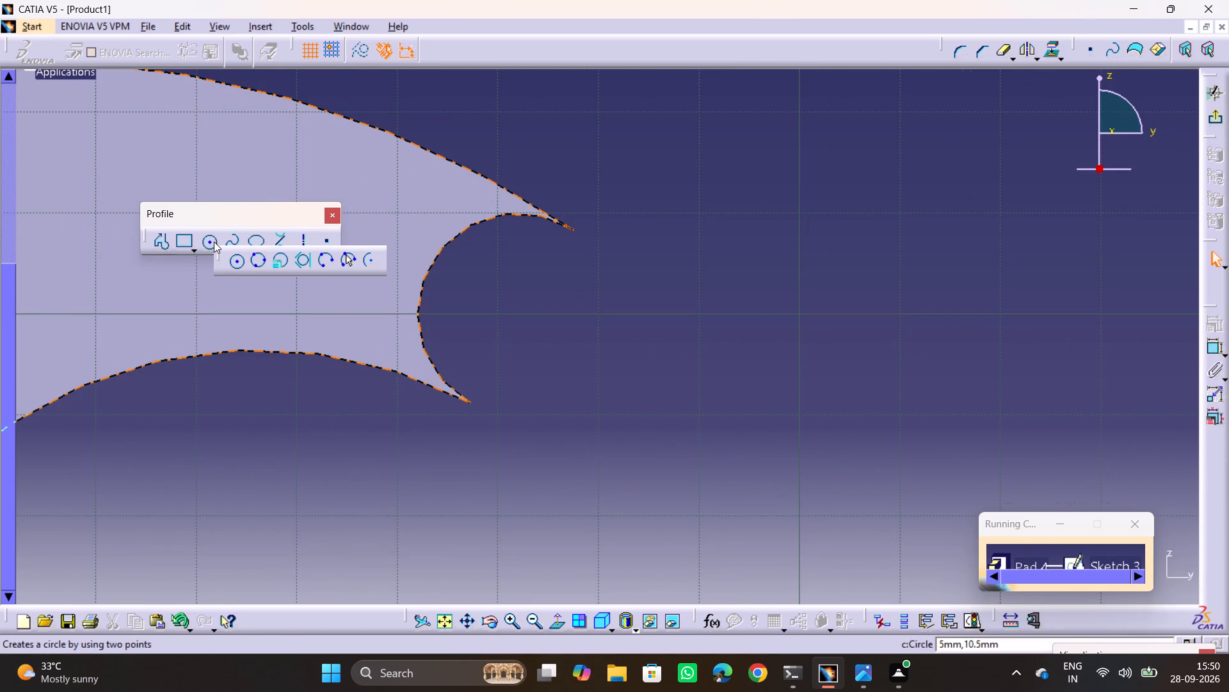
{"action": "left_click", "coordinate": [214, 242]}
{"action": "left_click", "coordinate": [206, 243]}
{"action": "left_click", "coordinate": [529, 309]}
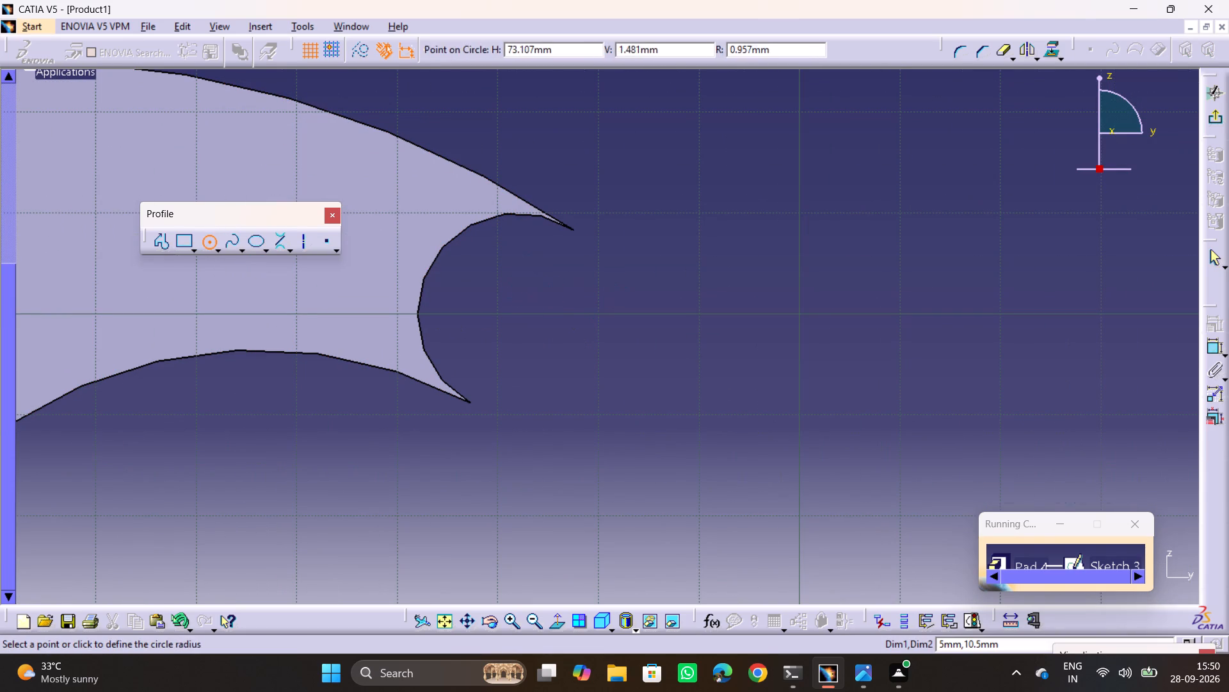
{"action": "left_click", "coordinate": [547, 277]}
Constrain the new circle to be coincident with the recess arc at the end of the side arm.
{"action": "left_click", "coordinate": [442, 252], "text": "ctrl"}
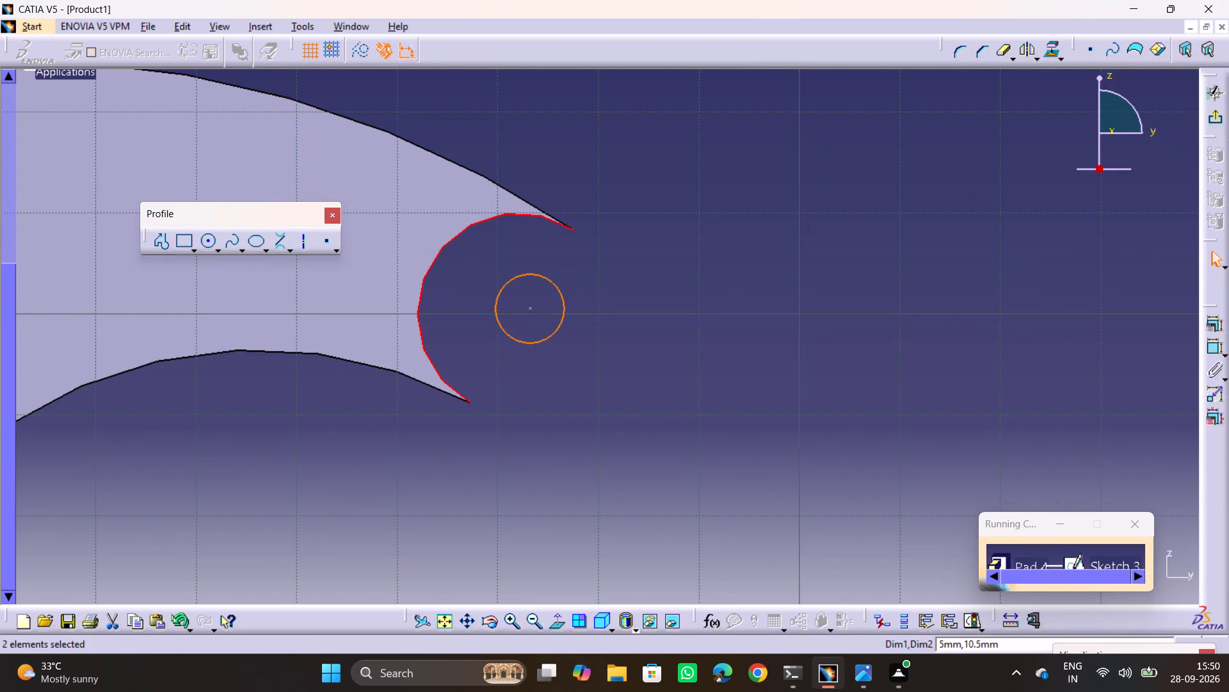
{"action": "left_click", "coordinate": [1221, 322]}
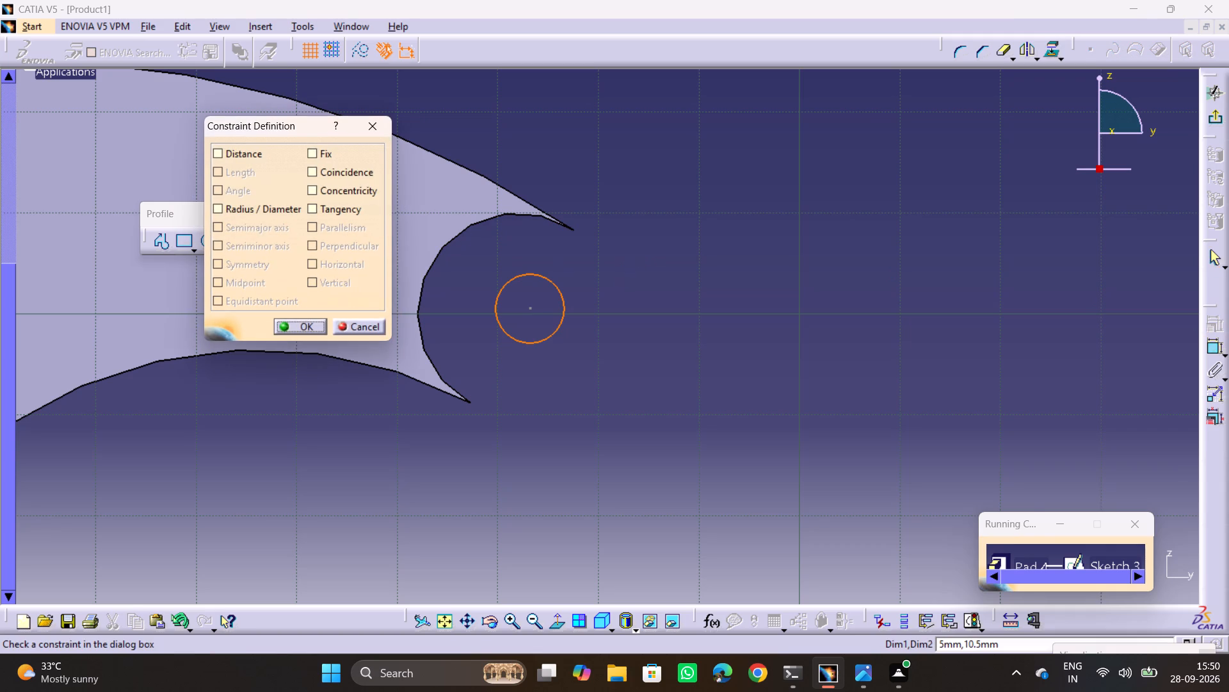
{"action": "left_click", "coordinate": [345, 173]}
{"action": "left_click", "coordinate": [301, 327]}
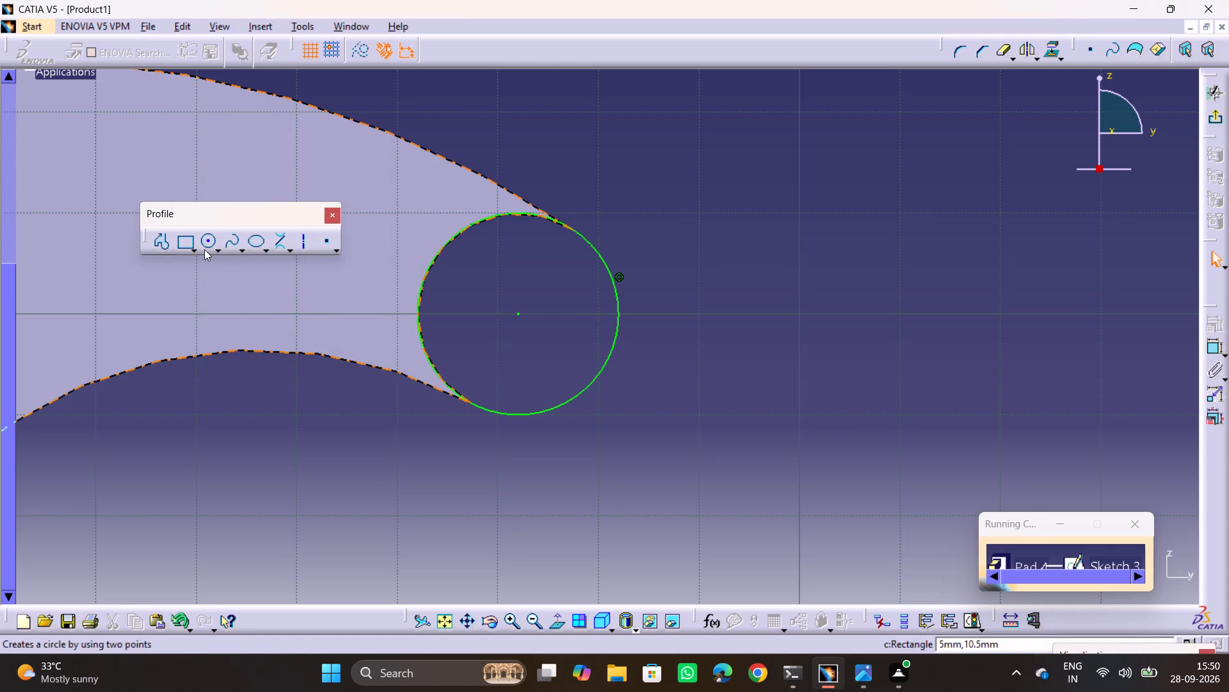
Draw a second circle centred inside the side arm's boss circle and dimension its diameter at 8 mm.
{"action": "left_click", "coordinate": [207, 245]}
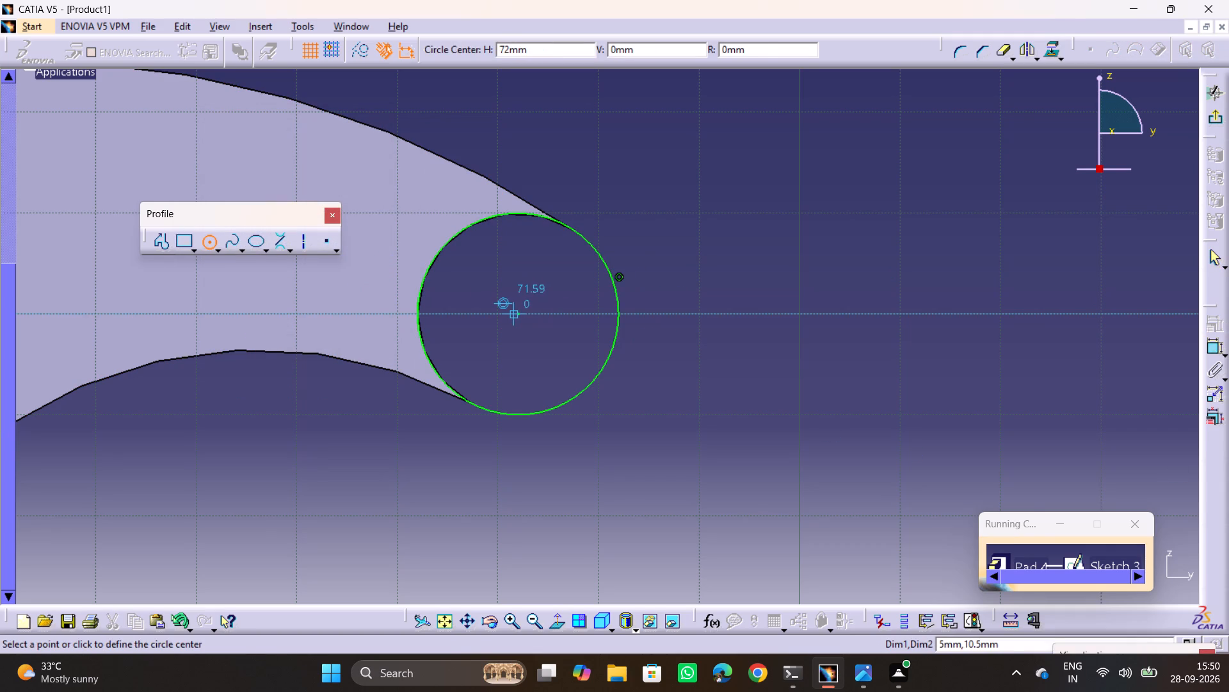
{"action": "left_click", "coordinate": [518, 312]}
{"action": "left_click", "coordinate": [475, 239]}
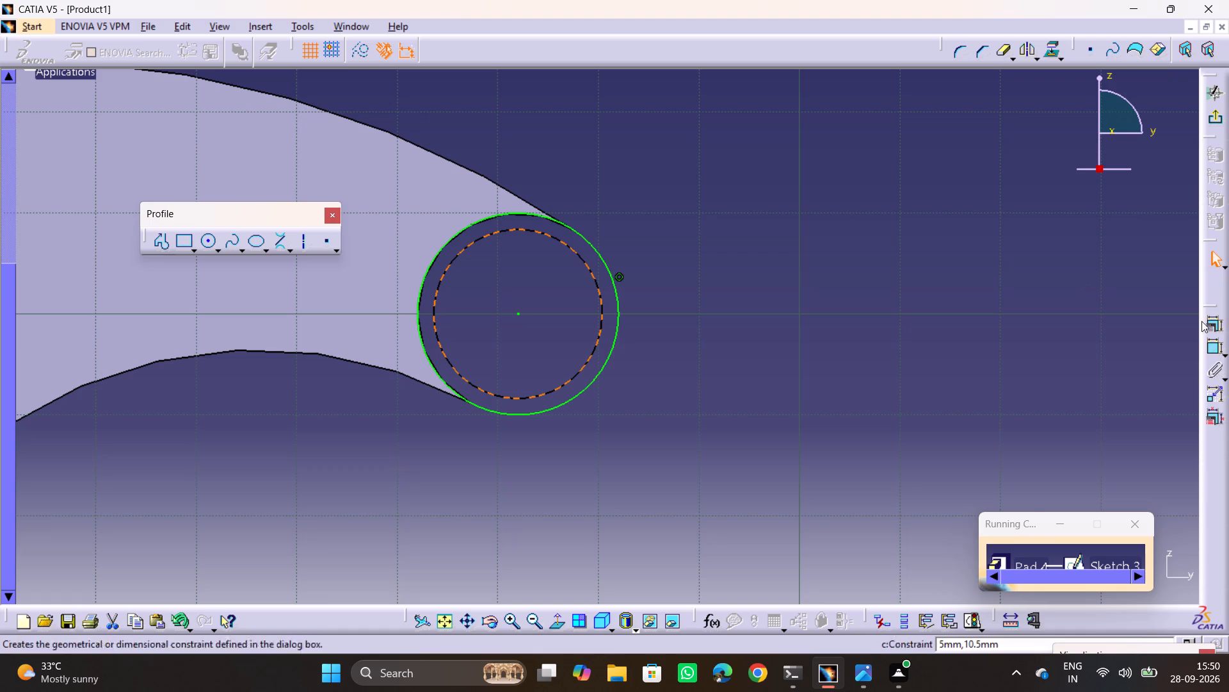
{"action": "left_click_drag", "start_coordinate": [1213, 345], "coordinate": [1153, 345]}
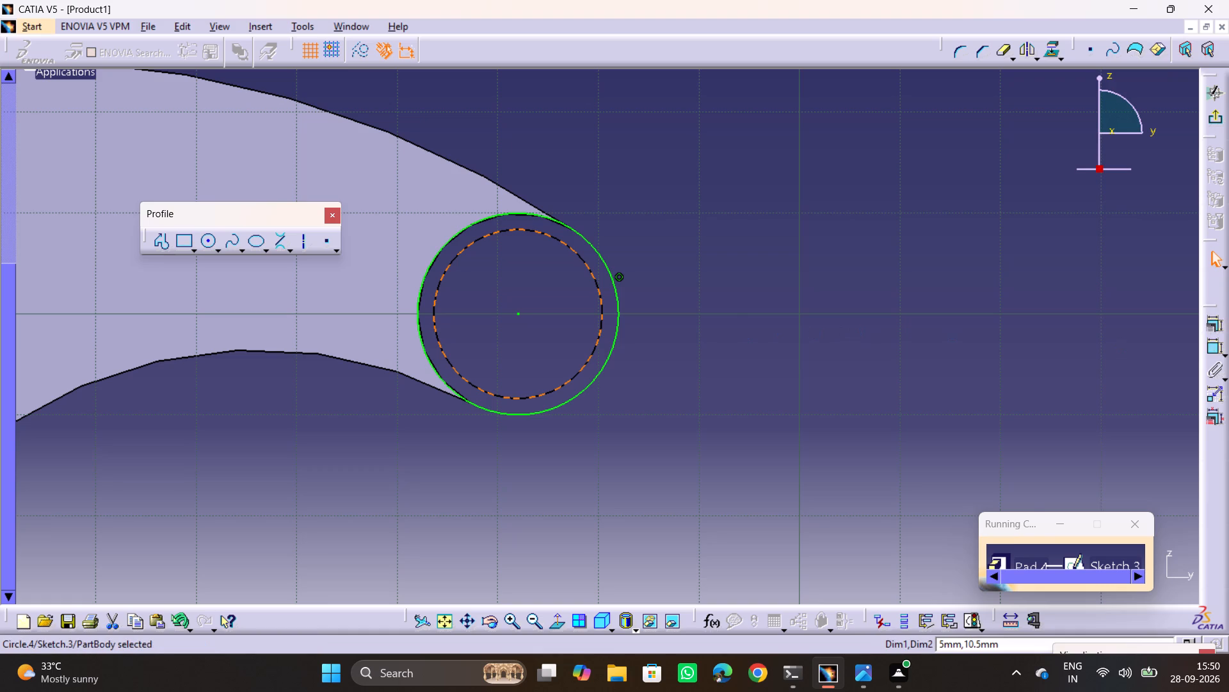
{"action": "left_click", "coordinate": [1210, 354]}
{"action": "left_click", "coordinate": [718, 372]}
{"action": "double_click", "coordinate": [792, 368]}
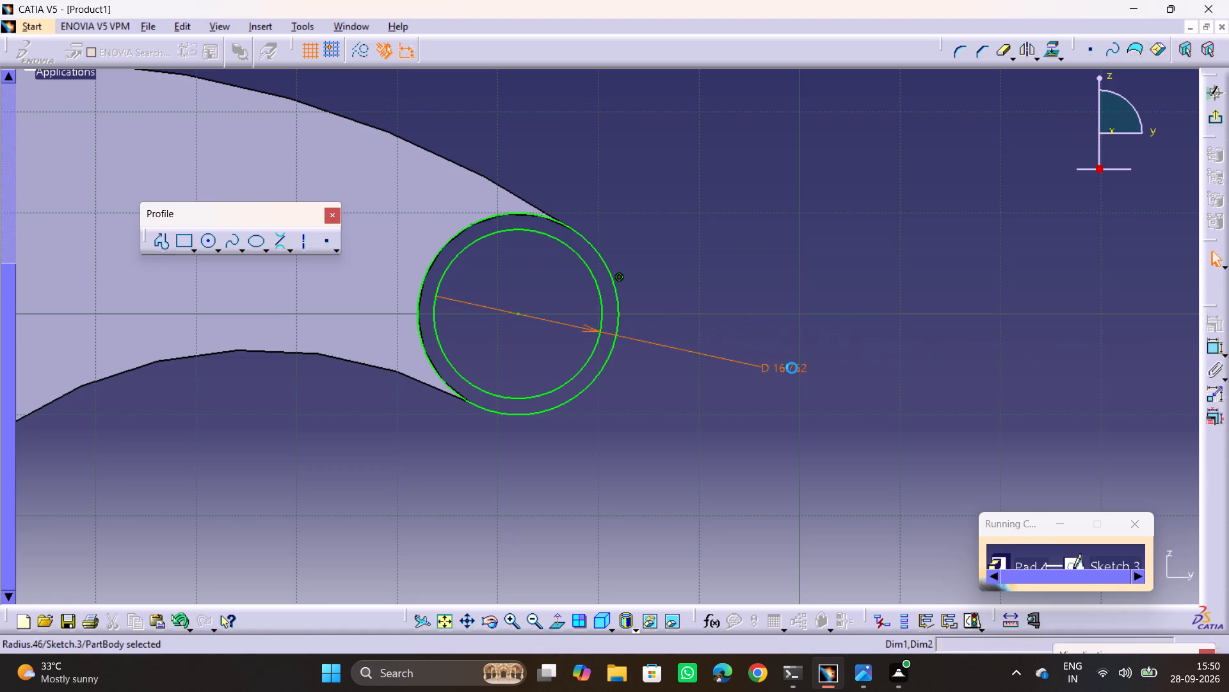
{"action": "key", "text": "8"}
{"action": "key", "text": "Return"}
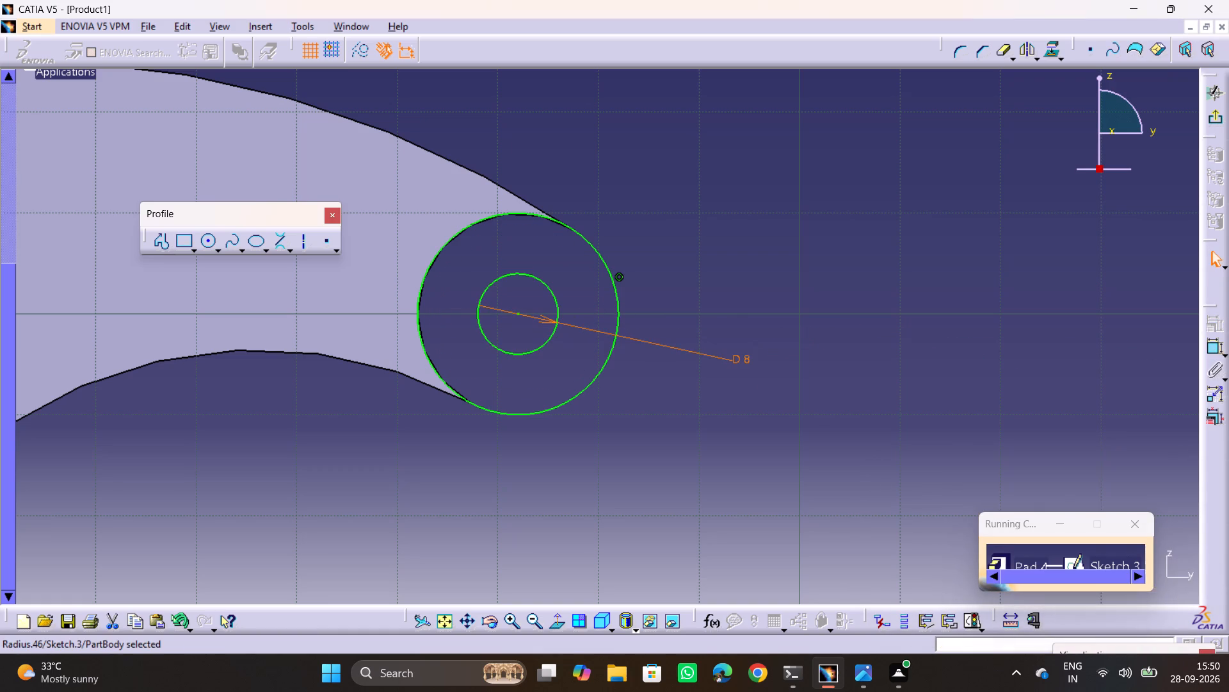
{"action": "left_click", "coordinate": [956, 326]}
Exit the sketch, preview the pad with the side arm's boss included, and apply it with the 5 mm and 10.5 mm limits.
{"action": "left_click", "coordinate": [1212, 110]}
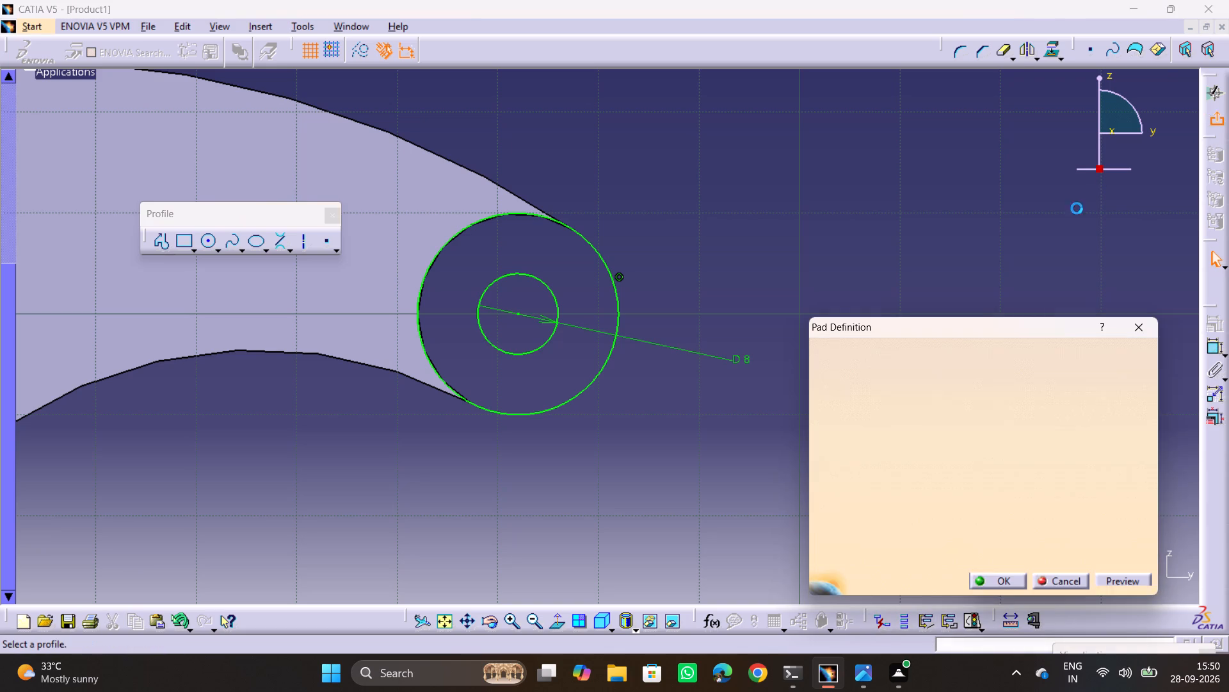
{"action": "left_click", "coordinate": [1129, 581]}
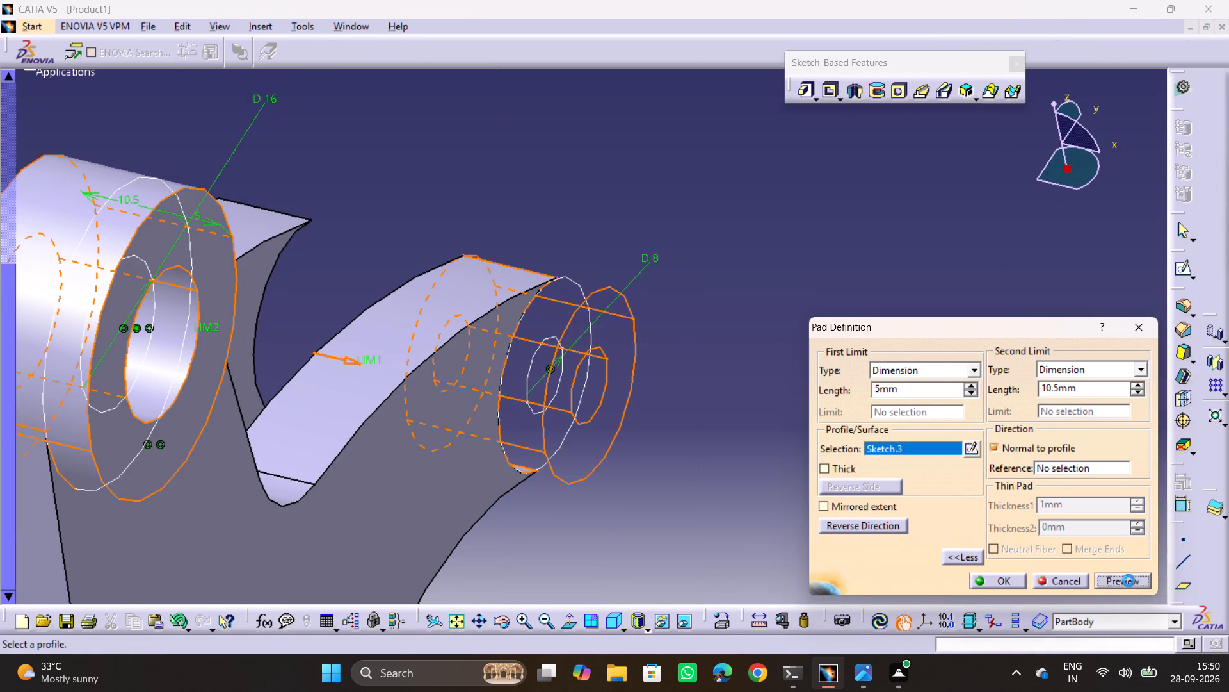
{"action": "middle_click_drag", "start_coordinate": [663, 391], "coordinate": [755, 199]}
{"action": "left_click", "coordinate": [1001, 582]}
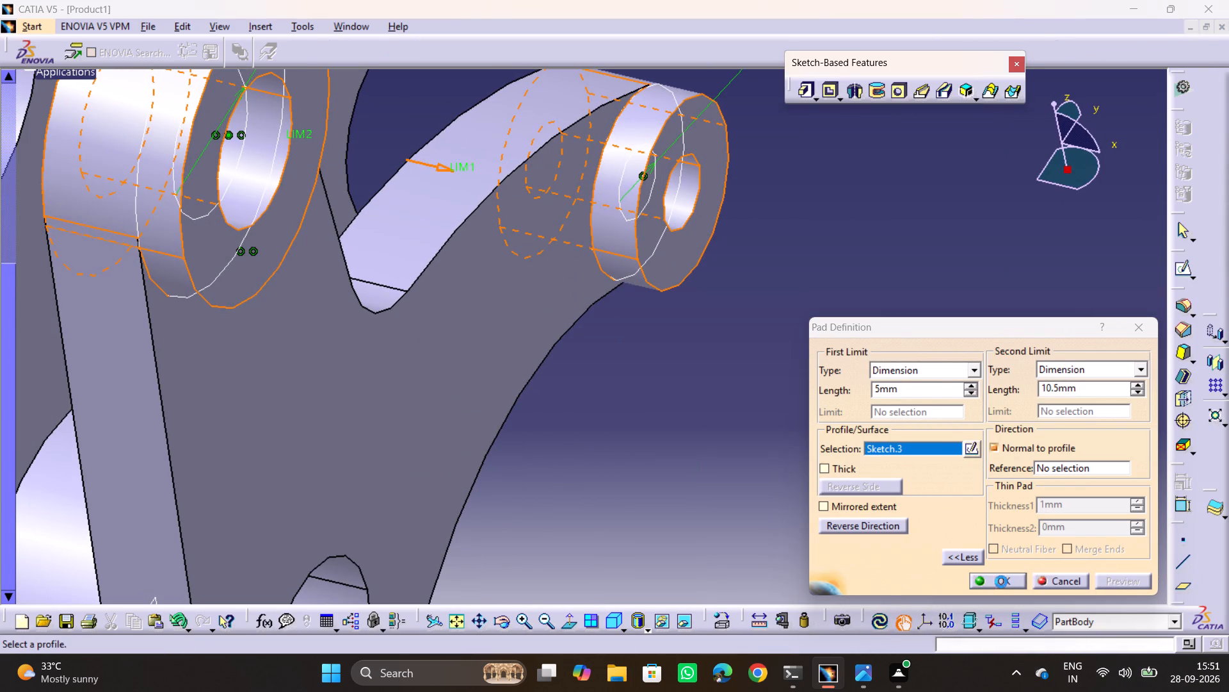
{"action": "left_click", "coordinate": [804, 413]}
Mirror the boss pad, Pad.4, about the yz plane onto the opposite arm plate.
{"action": "middle_click_drag", "start_coordinate": [760, 410], "coordinate": [778, 540], "text": "ctrl"}
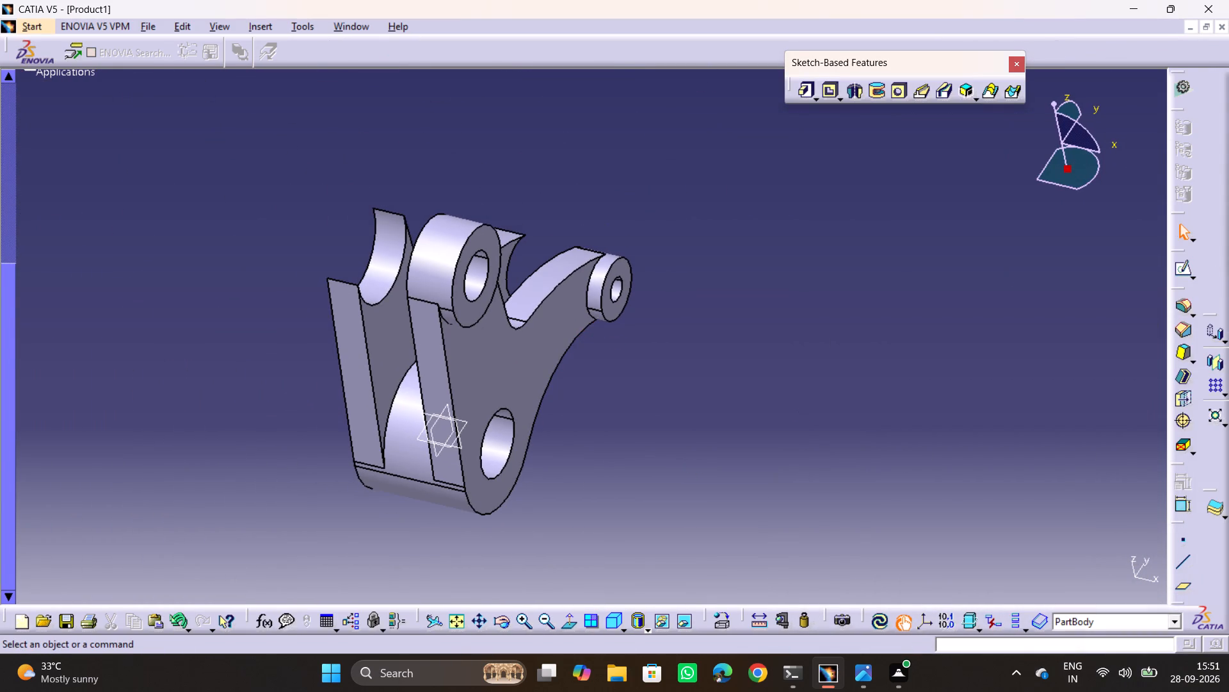
{"action": "scroll", "coordinate": [211, 302], "scroll_direction": "up", "scroll_amount": 3}
{"action": "left_click", "coordinate": [119, 213]}
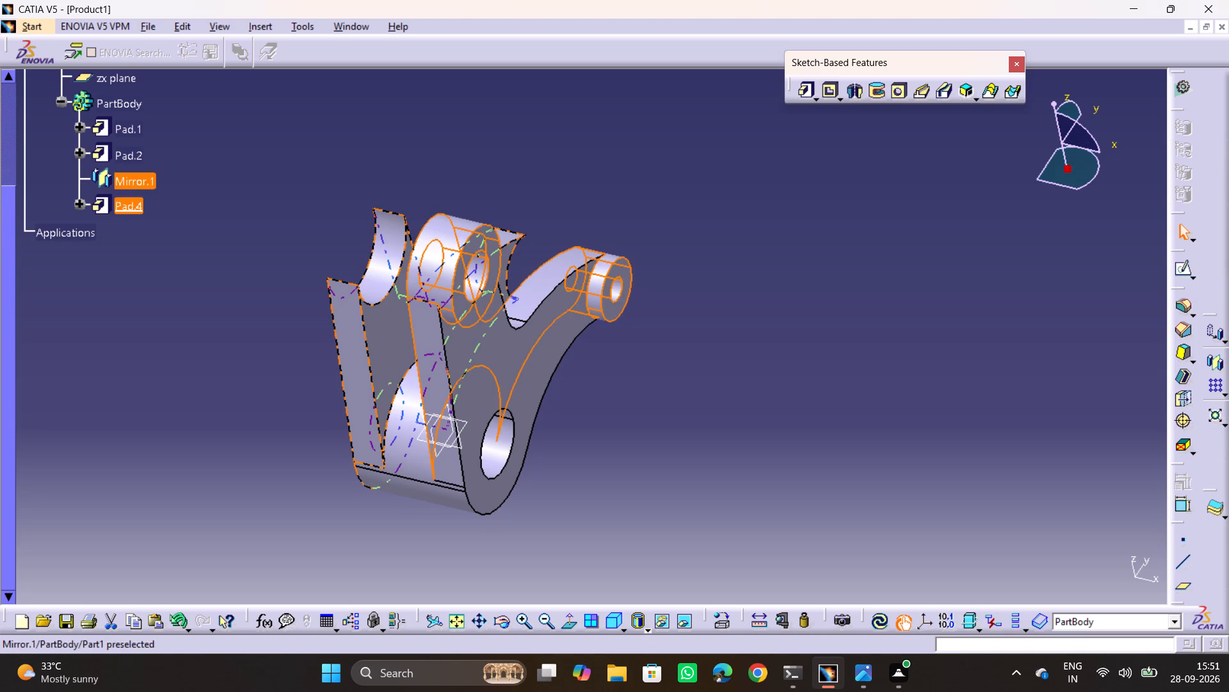
{"action": "left_click", "coordinate": [141, 183]}
{"action": "left_click", "coordinate": [135, 198]}
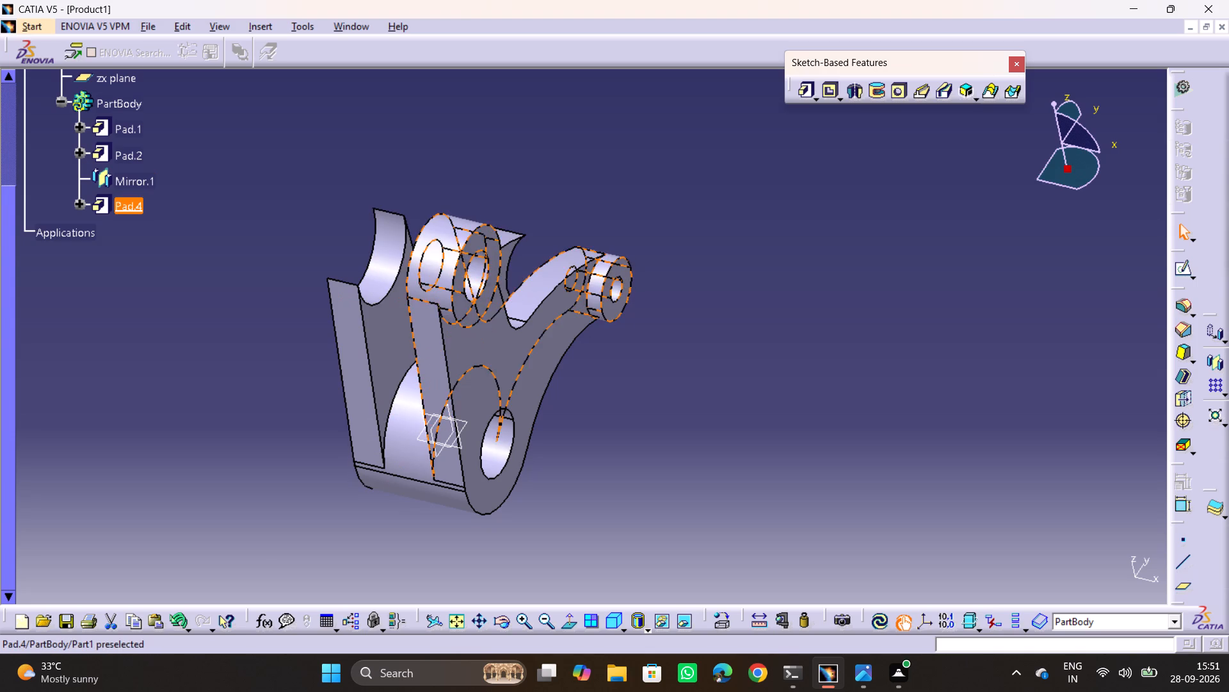
{"action": "left_click", "coordinate": [1212, 359]}
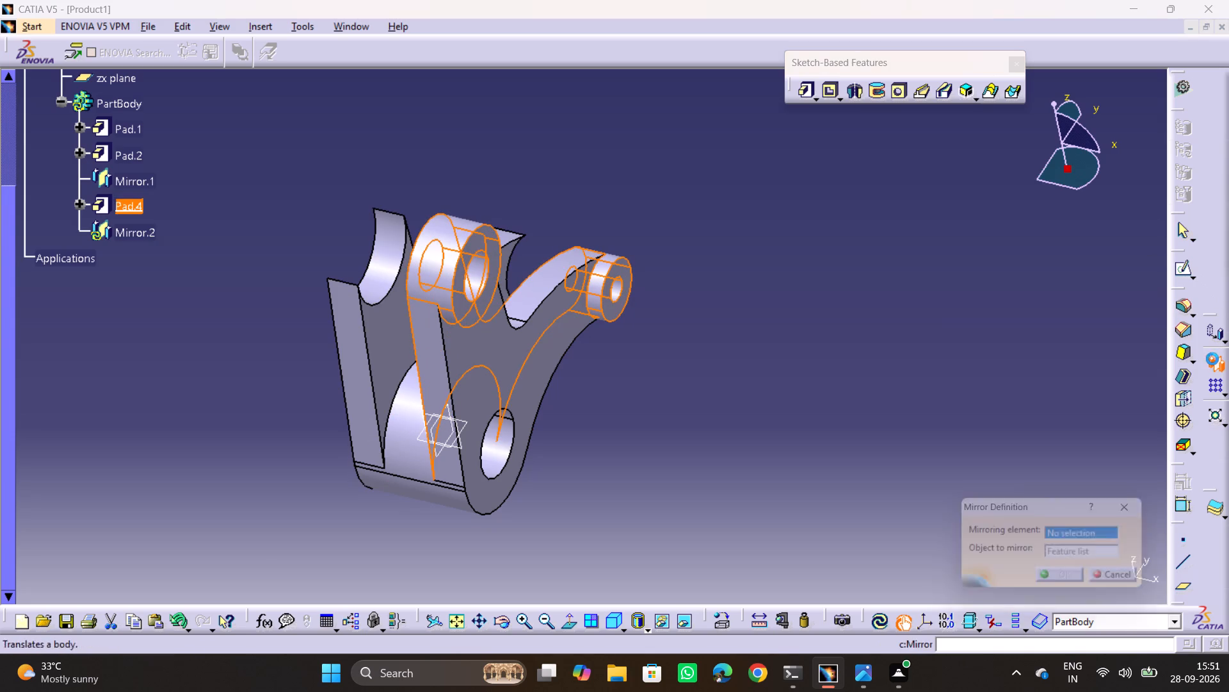
{"action": "left_click", "coordinate": [435, 430]}
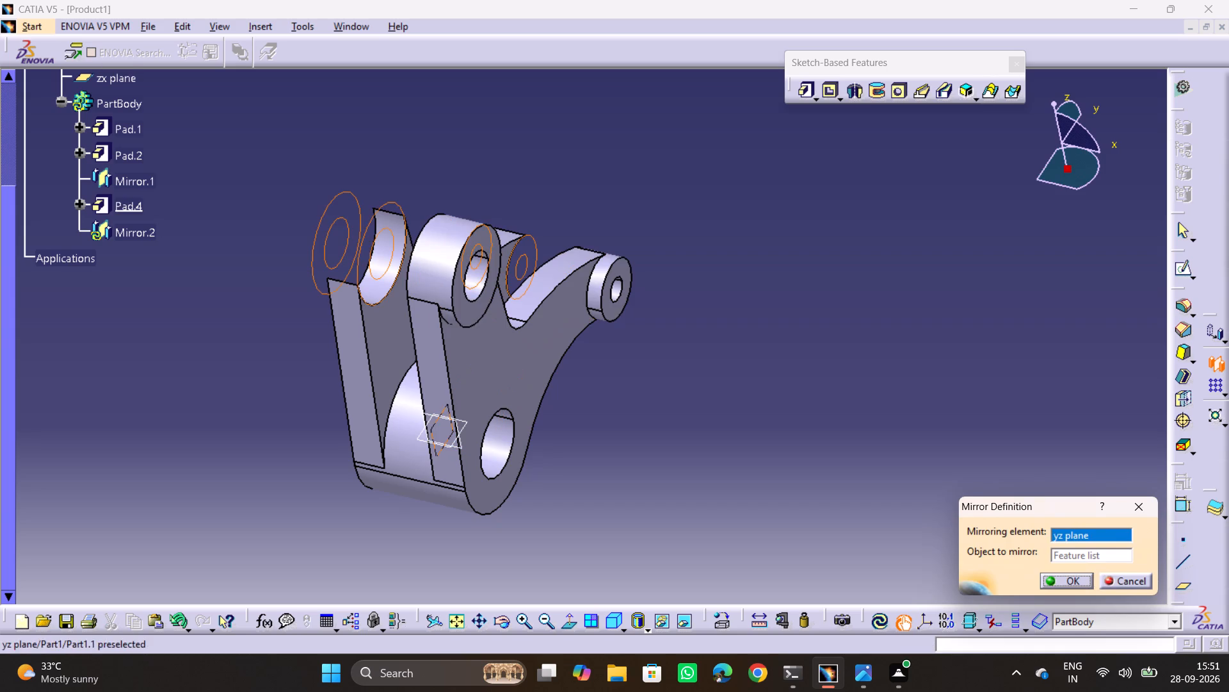
{"action": "left_click", "coordinate": [1068, 581]}
{"action": "left_click", "coordinate": [741, 440]}
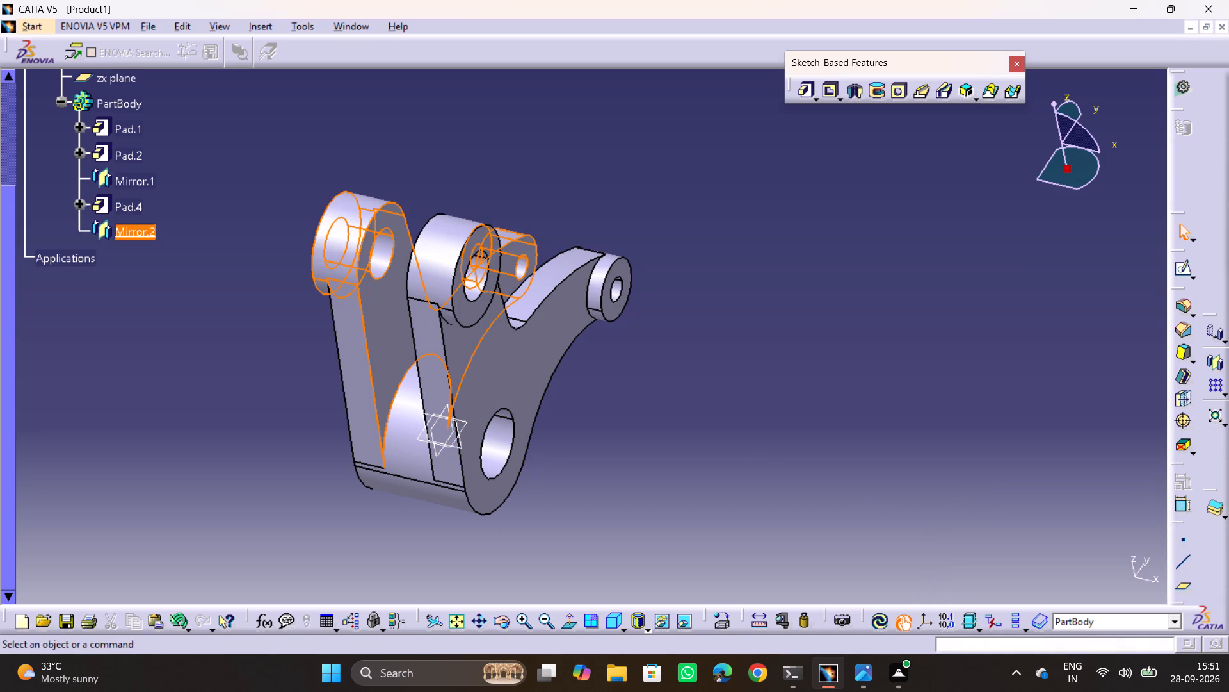
Examine the mirrored bosses, holes and arms of the bracket from all sides.
{"action": "middle_click_drag", "start_coordinate": [520, 506], "coordinate": [959, 302]}
{"action": "left_click_drag", "start_coordinate": [680, 495], "coordinate": [959, 302]}
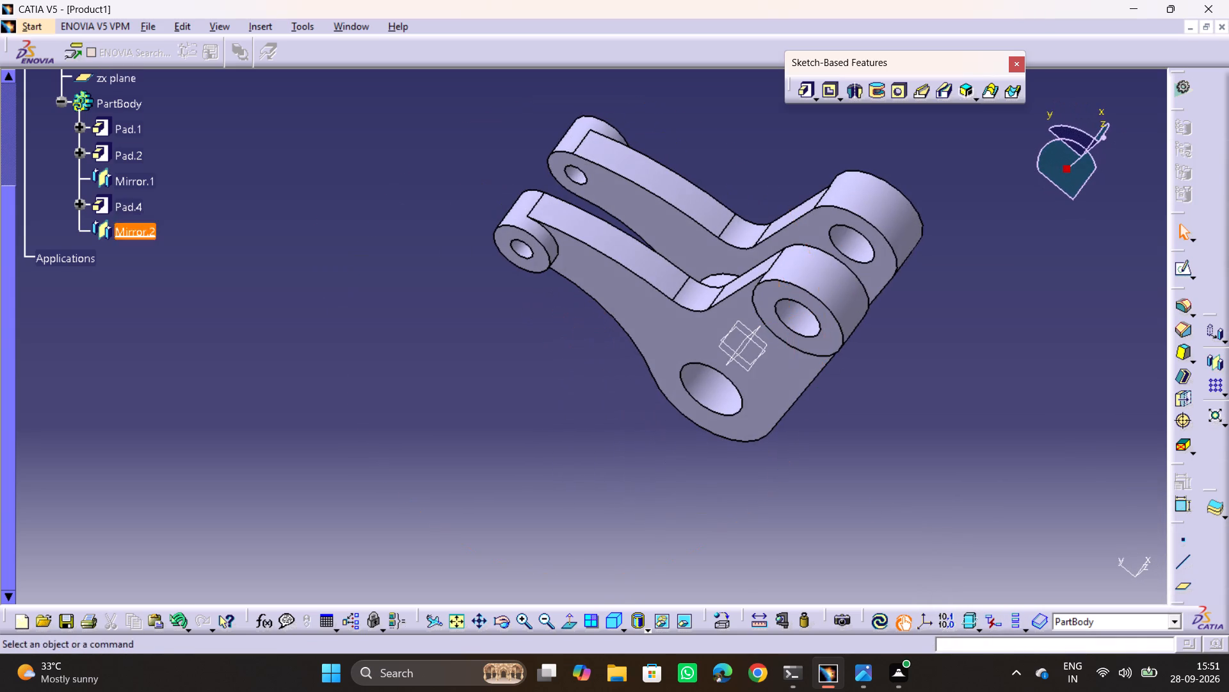
{"action": "middle_click_drag", "start_coordinate": [616, 405], "coordinate": [827, 183]}
{"action": "left_click_drag", "start_coordinate": [605, 413], "coordinate": [672, 211]}
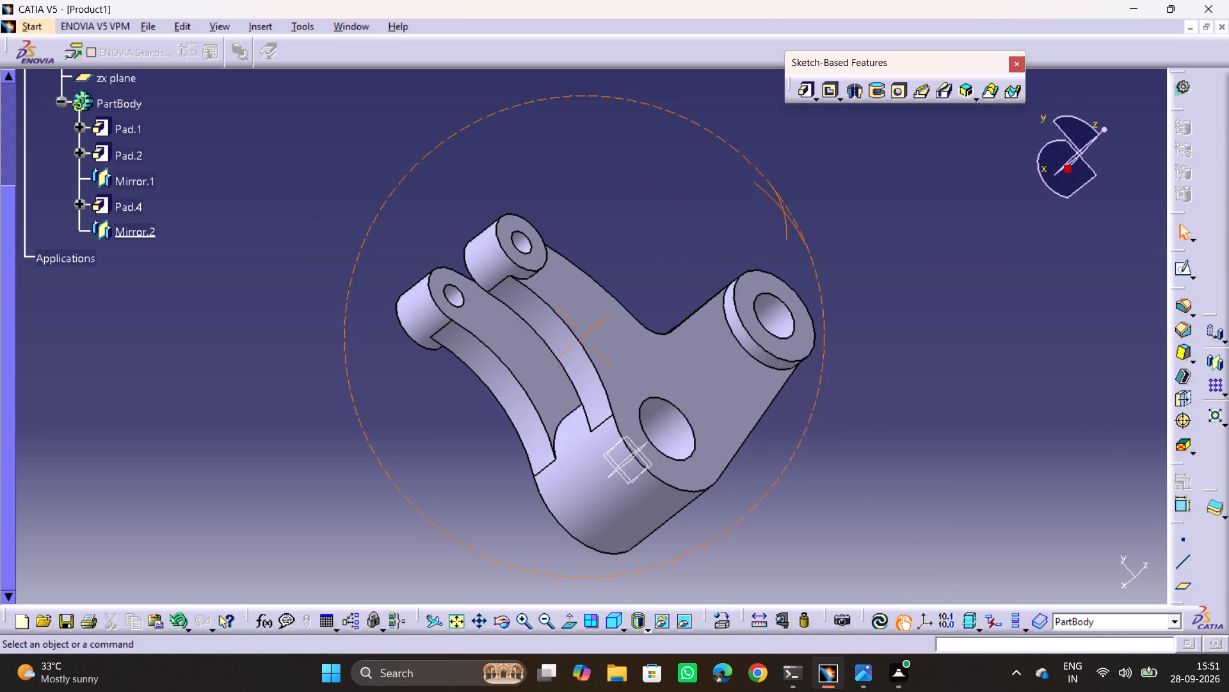
{"action": "left_click_drag", "start_coordinate": [672, 211], "coordinate": [558, 339]}
{"action": "middle_click_drag", "start_coordinate": [621, 216], "coordinate": [281, 299]}
{"action": "left_click_drag", "start_coordinate": [621, 216], "coordinate": [281, 299]}
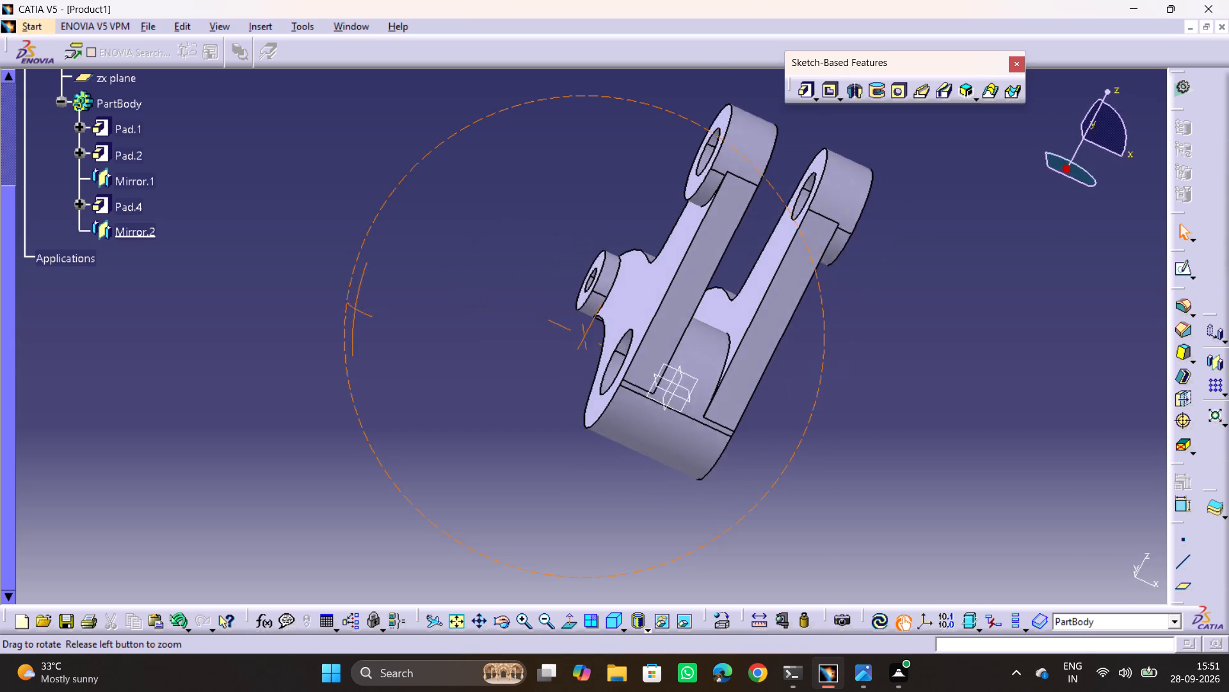
{"action": "middle_click_drag", "start_coordinate": [281, 299], "coordinate": [588, 399]}
{"action": "left_click_drag", "start_coordinate": [281, 299], "coordinate": [588, 399]}
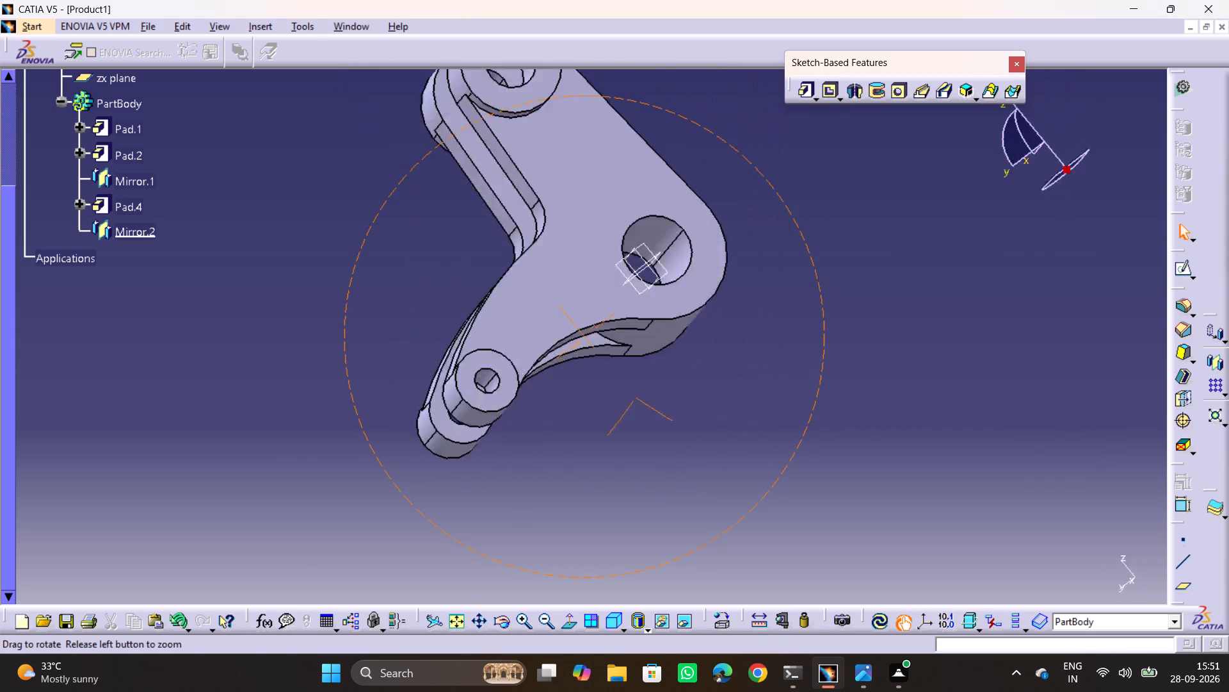
{"action": "middle_click_drag", "start_coordinate": [588, 399], "coordinate": [899, 506]}
{"action": "left_click_drag", "start_coordinate": [588, 399], "coordinate": [899, 506]}
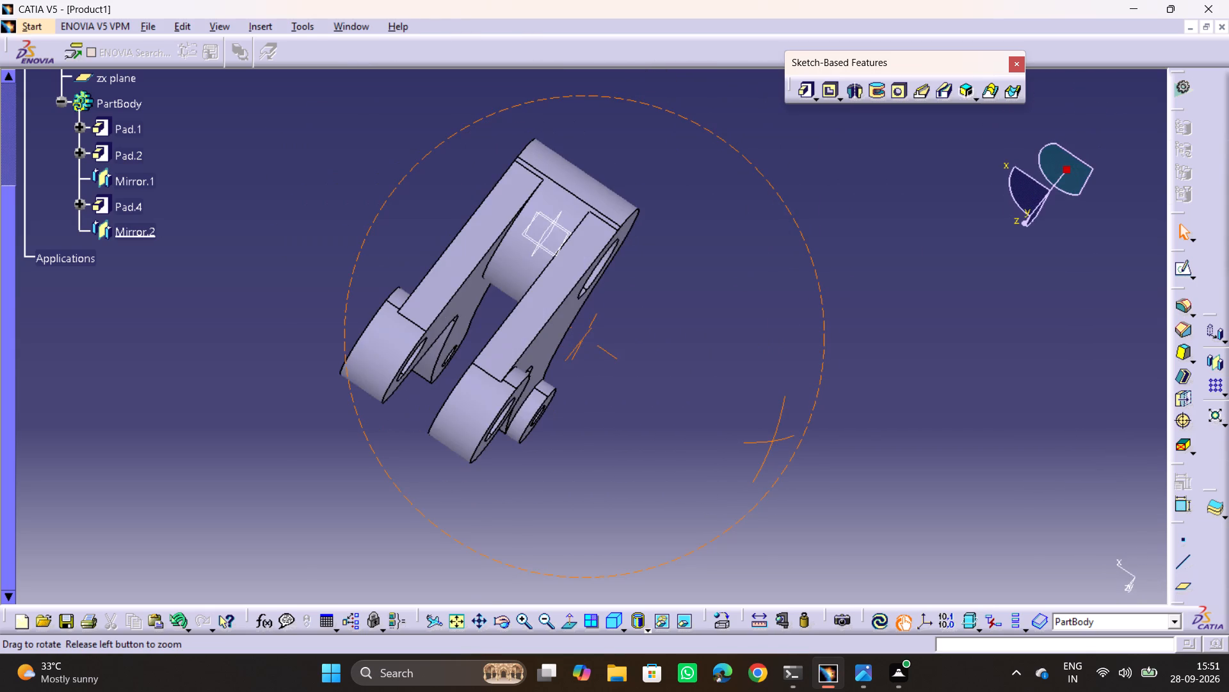
{"action": "left_click_drag", "start_coordinate": [899, 506], "coordinate": [776, 235]}
{"action": "middle_click_drag", "start_coordinate": [899, 506], "coordinate": [778, 231]}
{"action": "scroll", "coordinate": [771, 263], "scroll_direction": "up", "scroll_amount": 1}
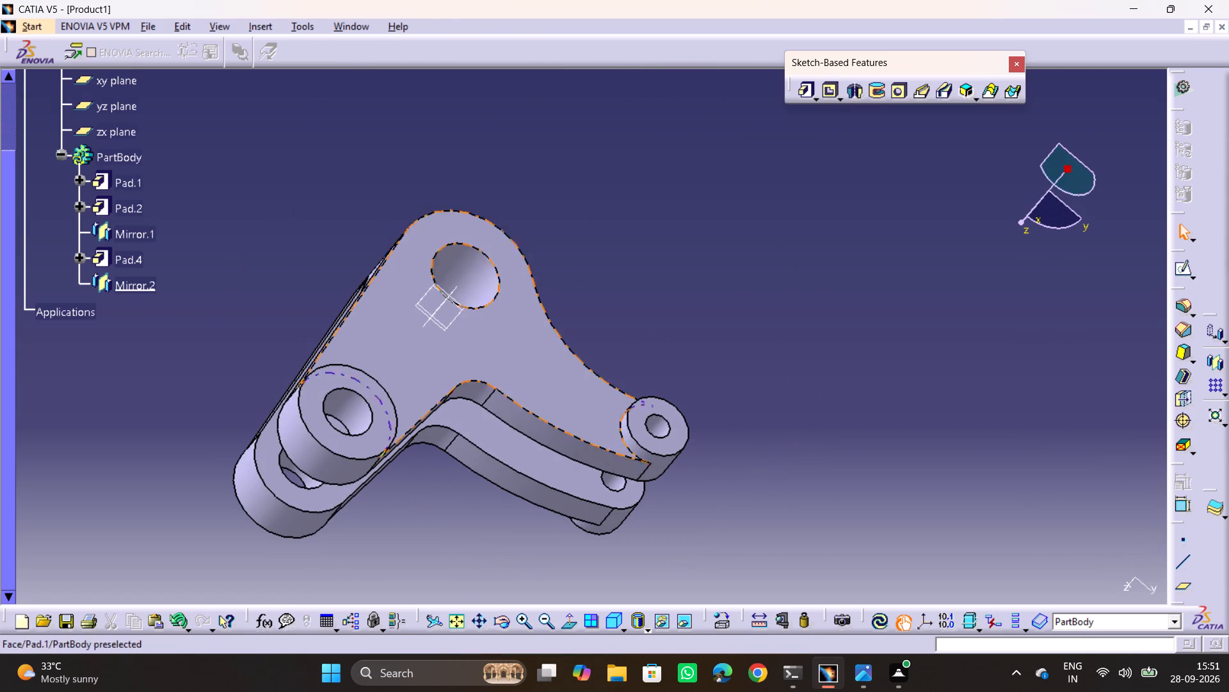
{"action": "middle_click_drag", "start_coordinate": [499, 421], "coordinate": [614, 142]}
{"action": "left_click_drag", "start_coordinate": [499, 421], "coordinate": [614, 142]}
{"action": "middle_click_drag", "start_coordinate": [714, 388], "coordinate": [701, 324]}
{"action": "left_click_drag", "start_coordinate": [714, 388], "coordinate": [705, 270]}
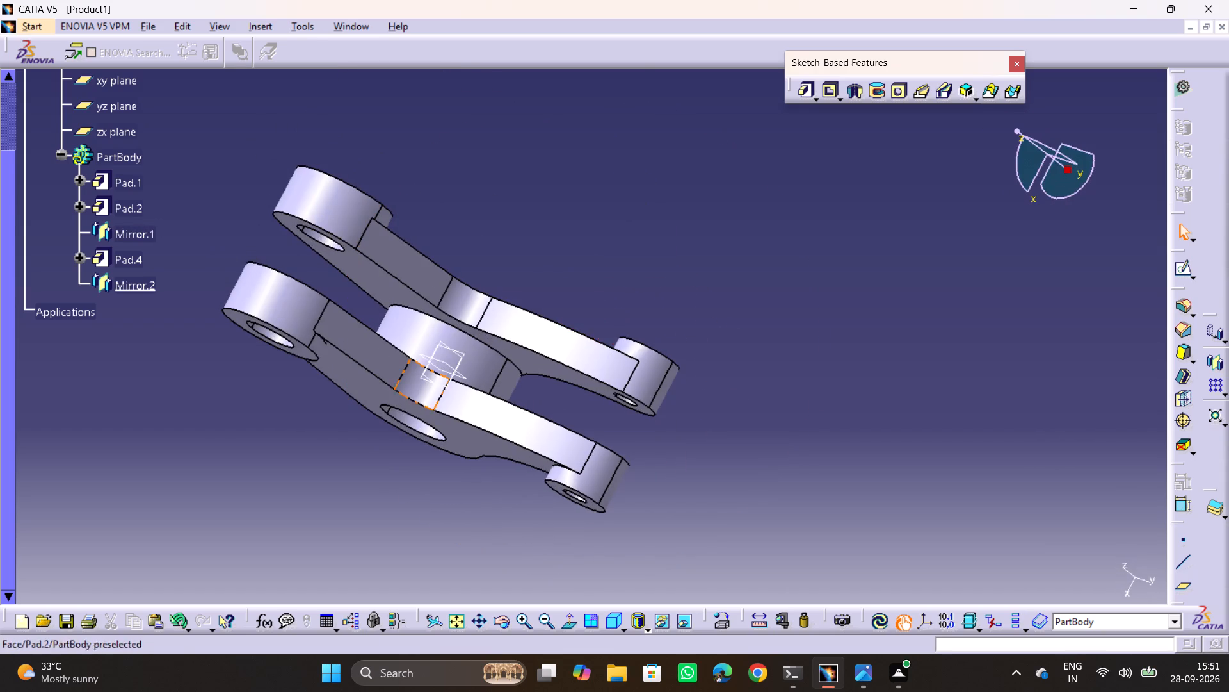
{"action": "middle_click_drag", "start_coordinate": [385, 429], "coordinate": [326, 420]}
{"action": "left_click_drag", "start_coordinate": [383, 430], "coordinate": [326, 420]}
Save the bracket part in the JI folder as a CATPart named C27, accepting the link update.
{"action": "key", "text": "ctrl+s"}
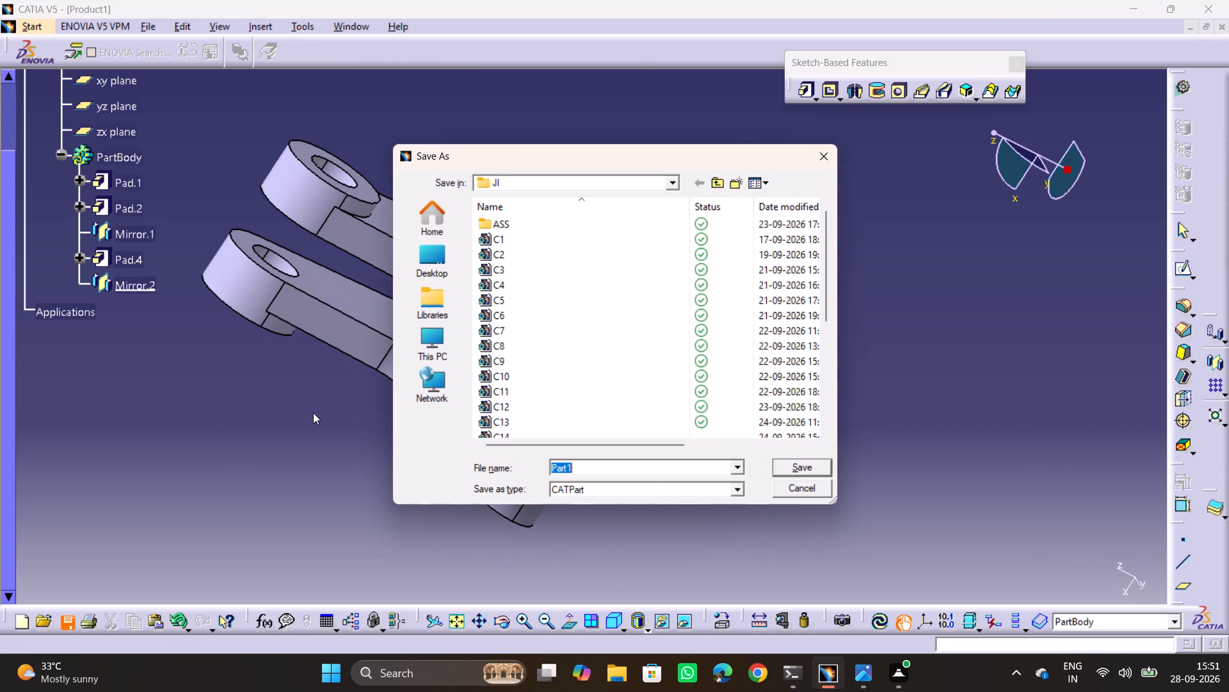
{"action": "scroll", "coordinate": [638, 384], "scroll_direction": "down", "scroll_amount": 10}
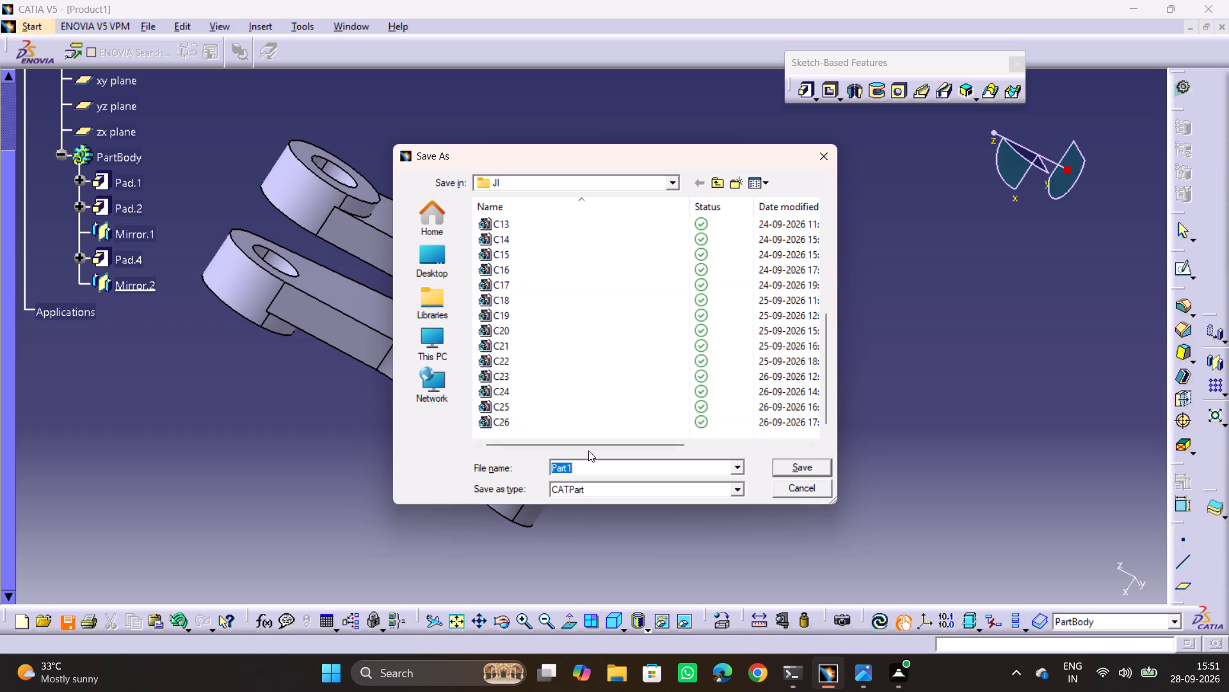
{"action": "key", "text": "c"}
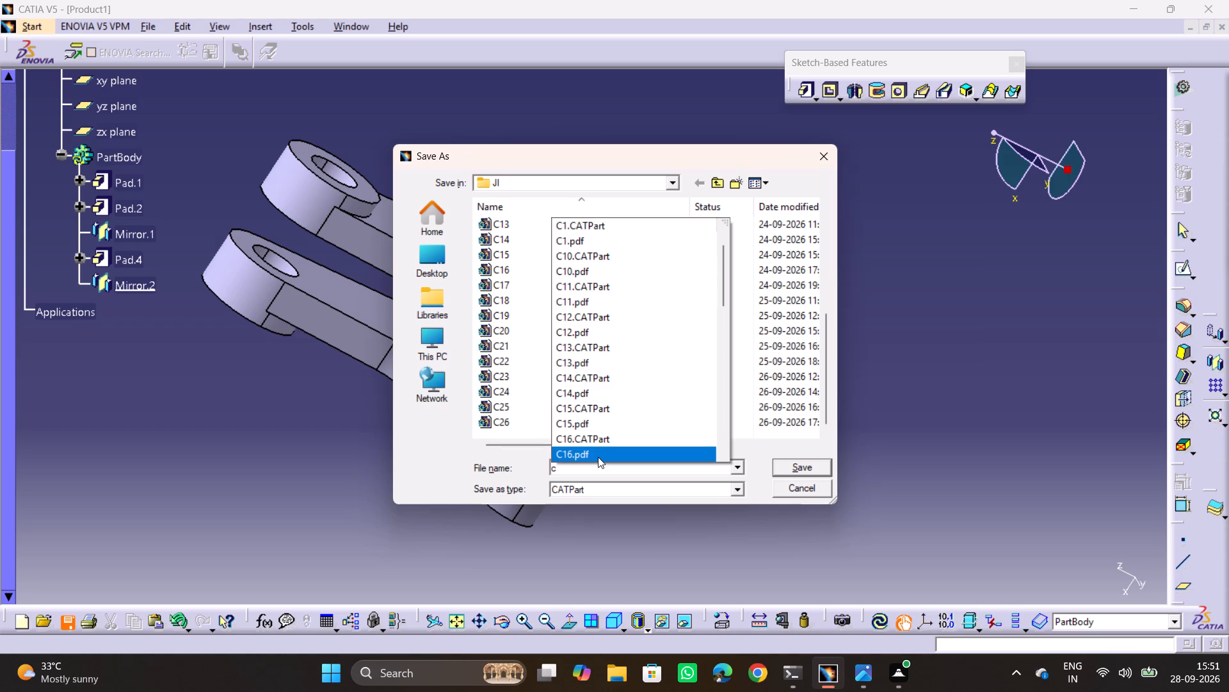
{"action": "type", "text": "27"}
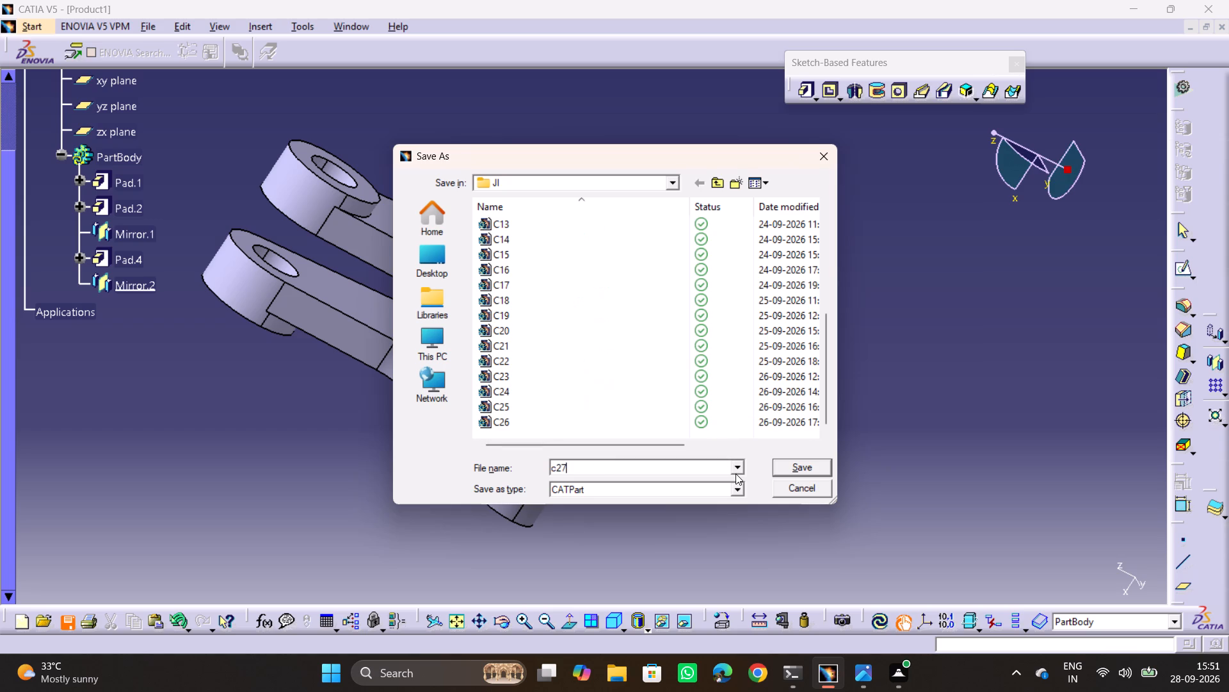
{"action": "key", "text": "BackSpace"}
{"action": "key", "text": "BackSpace"}
{"action": "key", "text": "BackSpace"}
{"action": "key", "text": "BackSpace"}
{"action": "key", "text": "BackSpace"}
{"action": "key", "text": "c"}
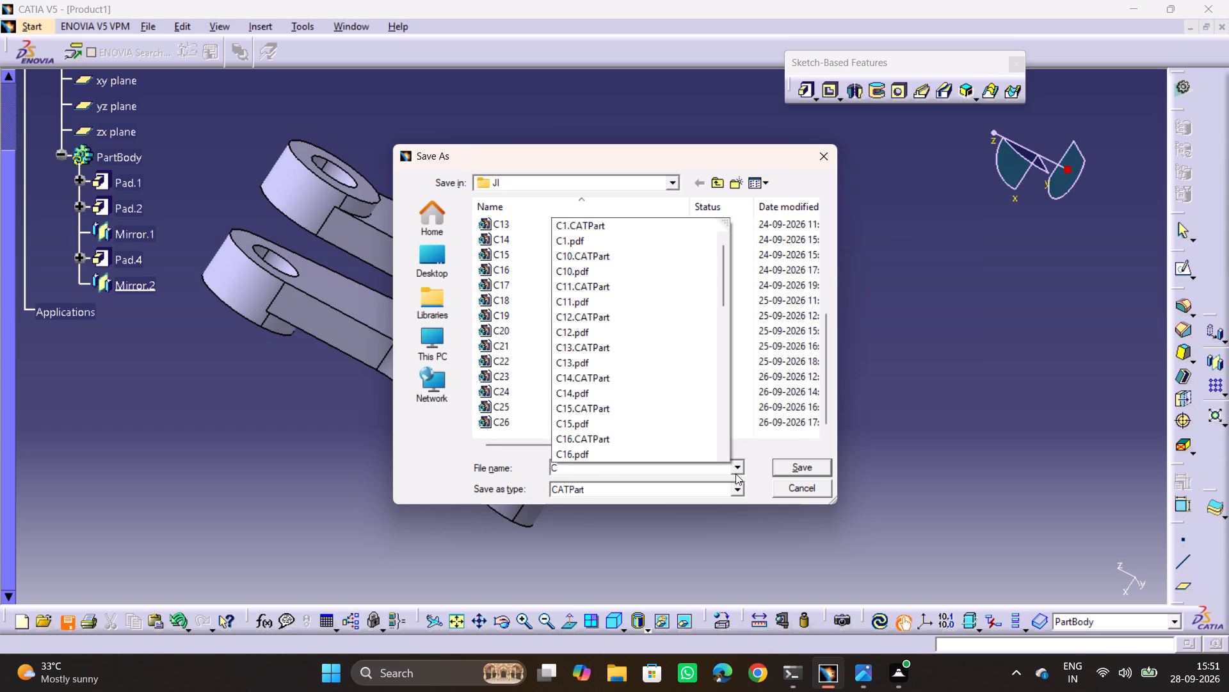
{"action": "type", "text": "287"}
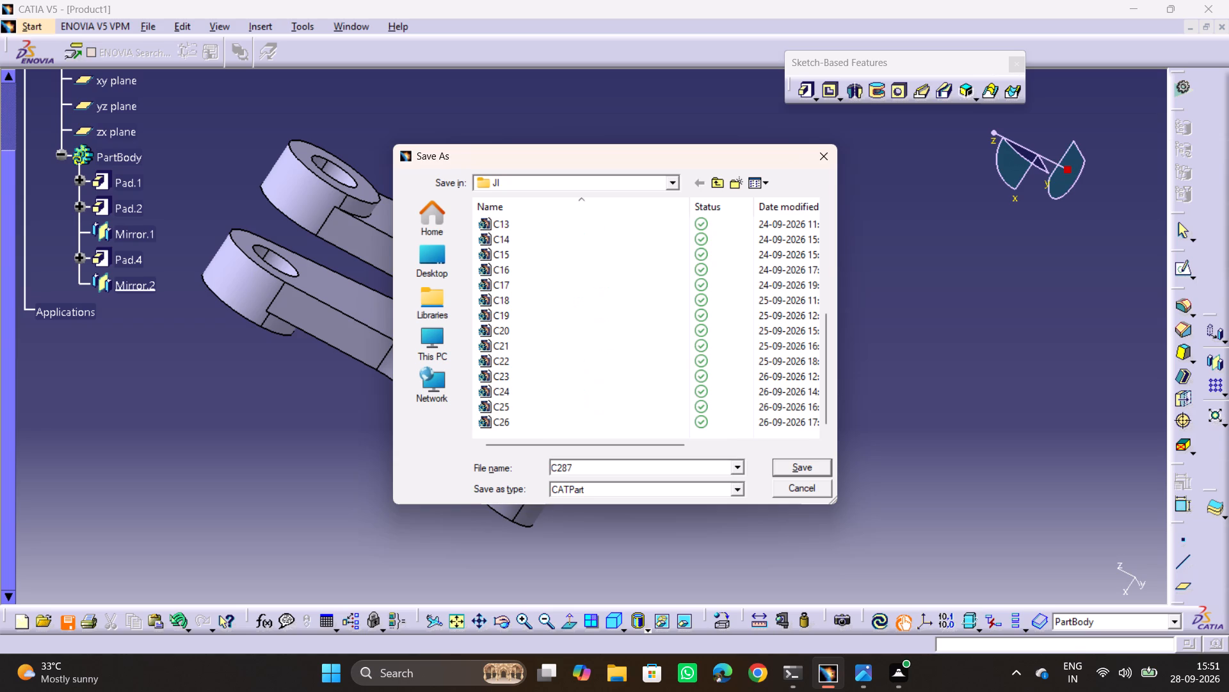
{"action": "key", "text": "BackSpace"}
{"action": "key", "text": "BackSpace"}
{"action": "key", "text": "7"}
{"action": "key", "text": "Return"}
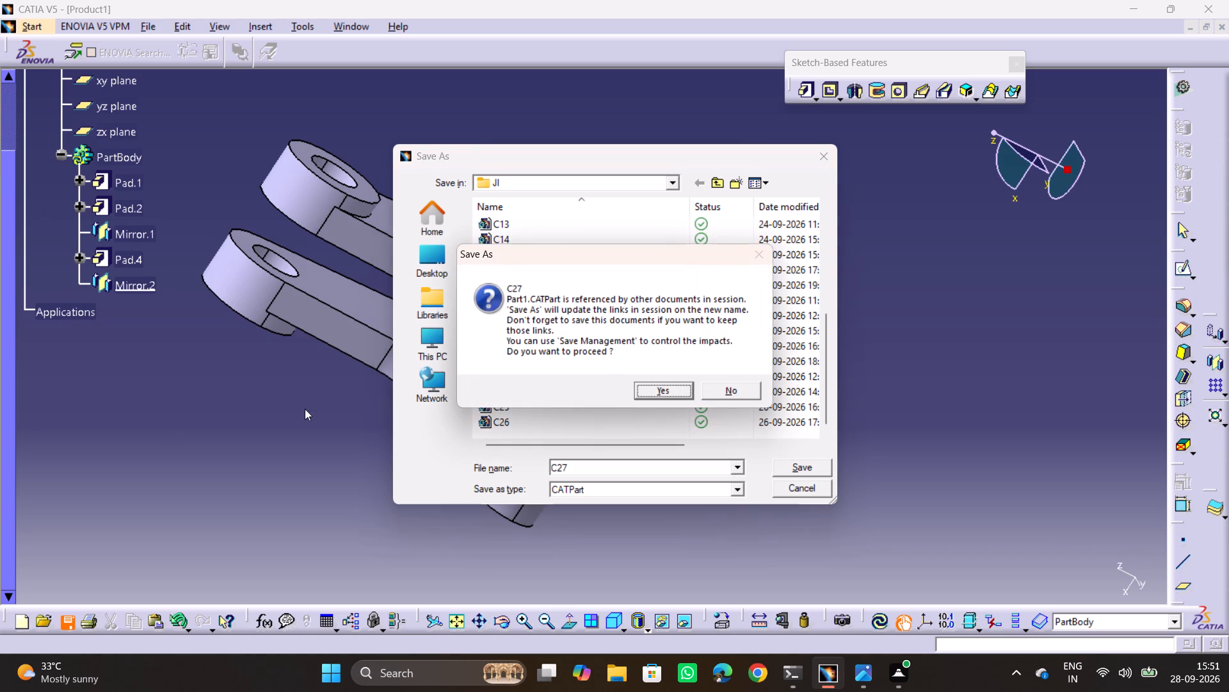
{"action": "left_click", "coordinate": [657, 401]}
{"action": "left_click", "coordinate": [670, 390]}
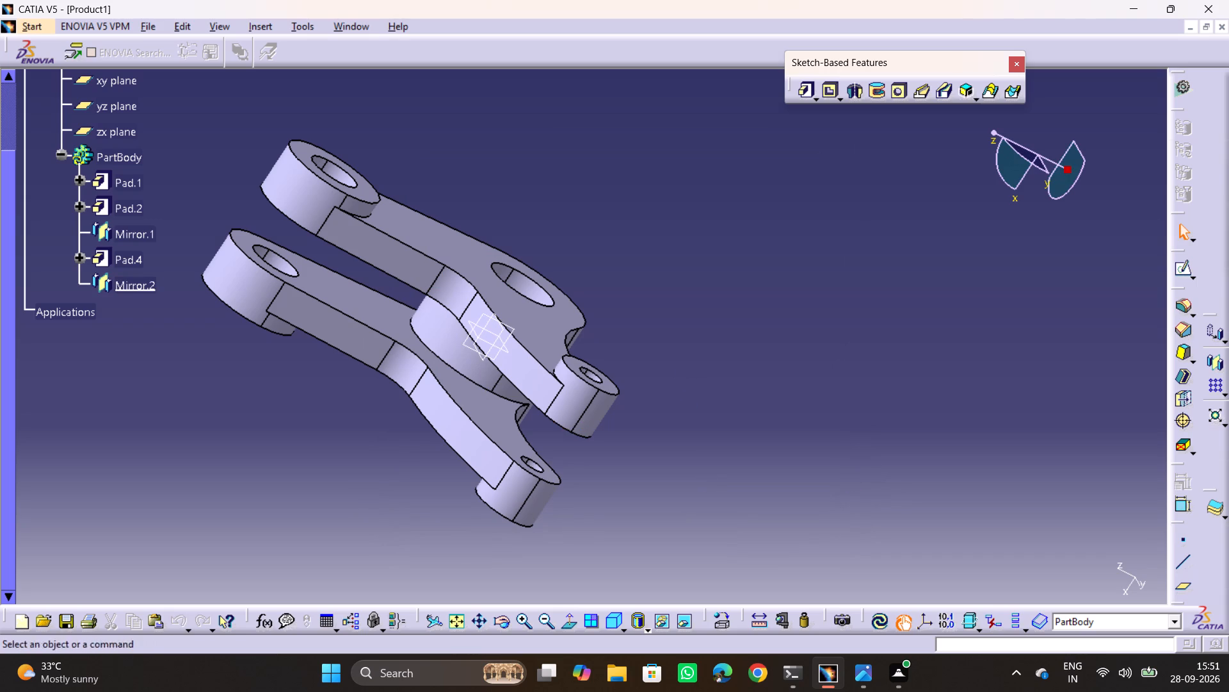
Examine the bracket's arms, bosses and holes from several directions.
{"action": "middle_click_drag", "start_coordinate": [623, 179], "coordinate": [720, 220]}
{"action": "left_click_drag", "start_coordinate": [641, 217], "coordinate": [719, 222]}
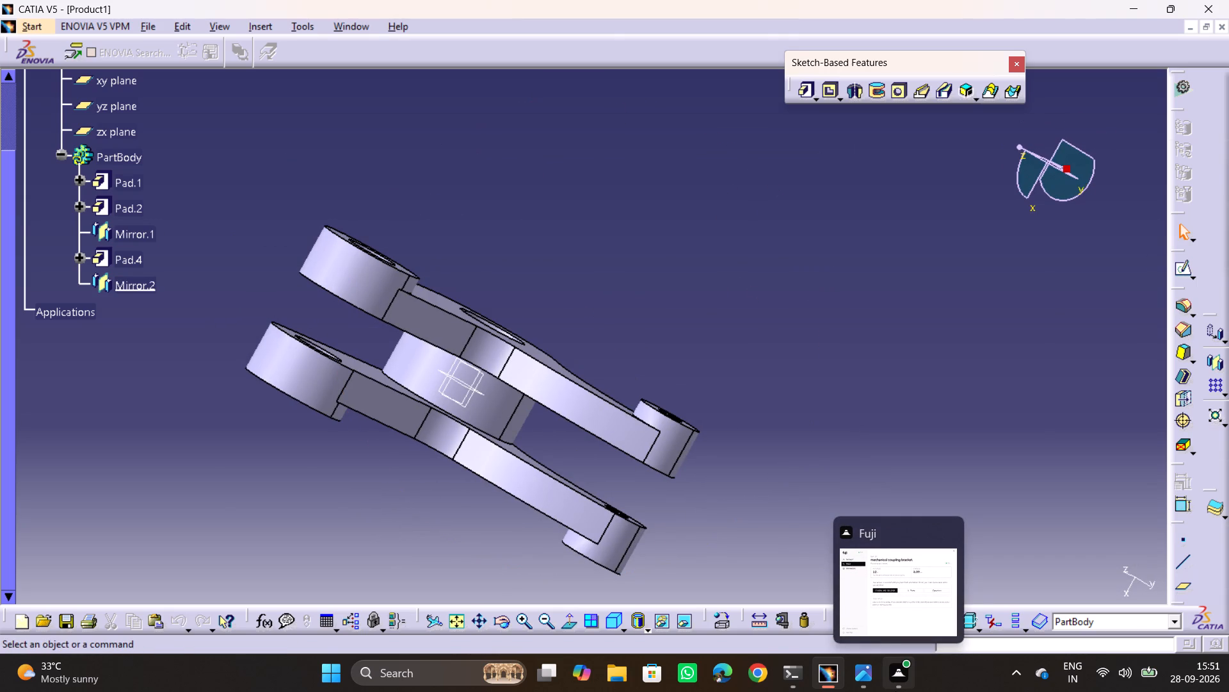
{"action": "left_click", "coordinate": [1013, 421]}
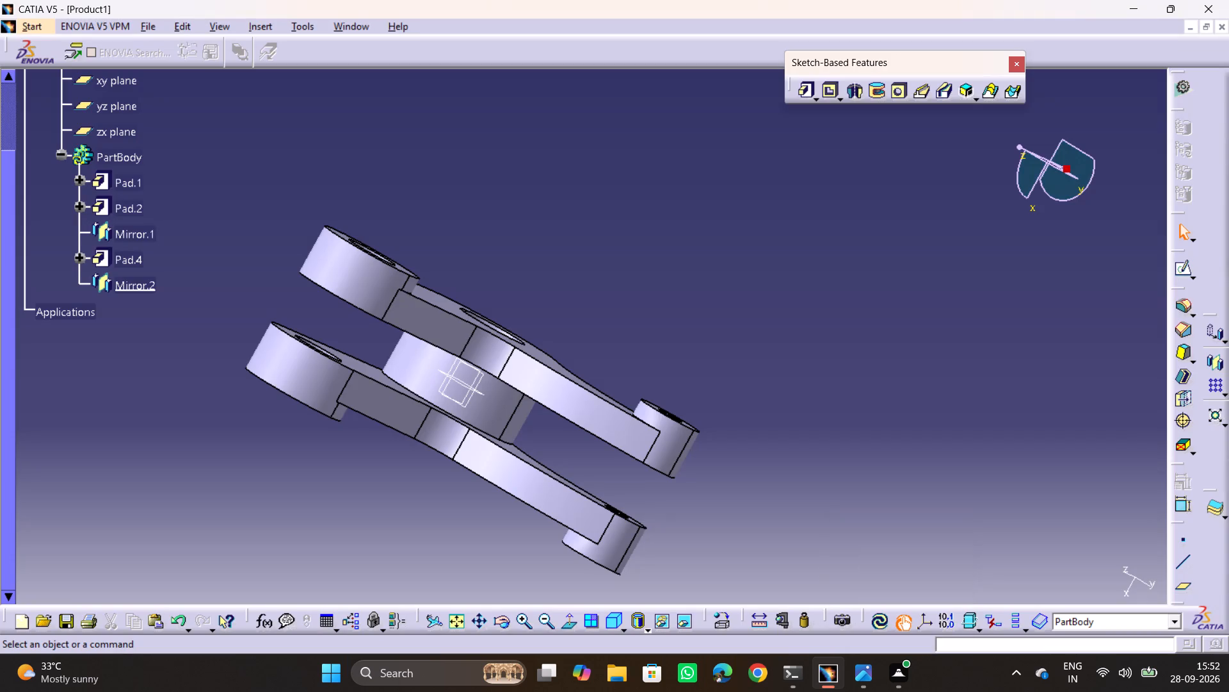
{"action": "middle_click_drag", "start_coordinate": [493, 416], "coordinate": [632, 161]}
{"action": "left_click_drag", "start_coordinate": [493, 416], "coordinate": [632, 161]}
{"action": "middle_click_drag", "start_coordinate": [474, 170], "coordinate": [387, 193]}
{"action": "left_click_drag", "start_coordinate": [471, 170], "coordinate": [387, 193]}
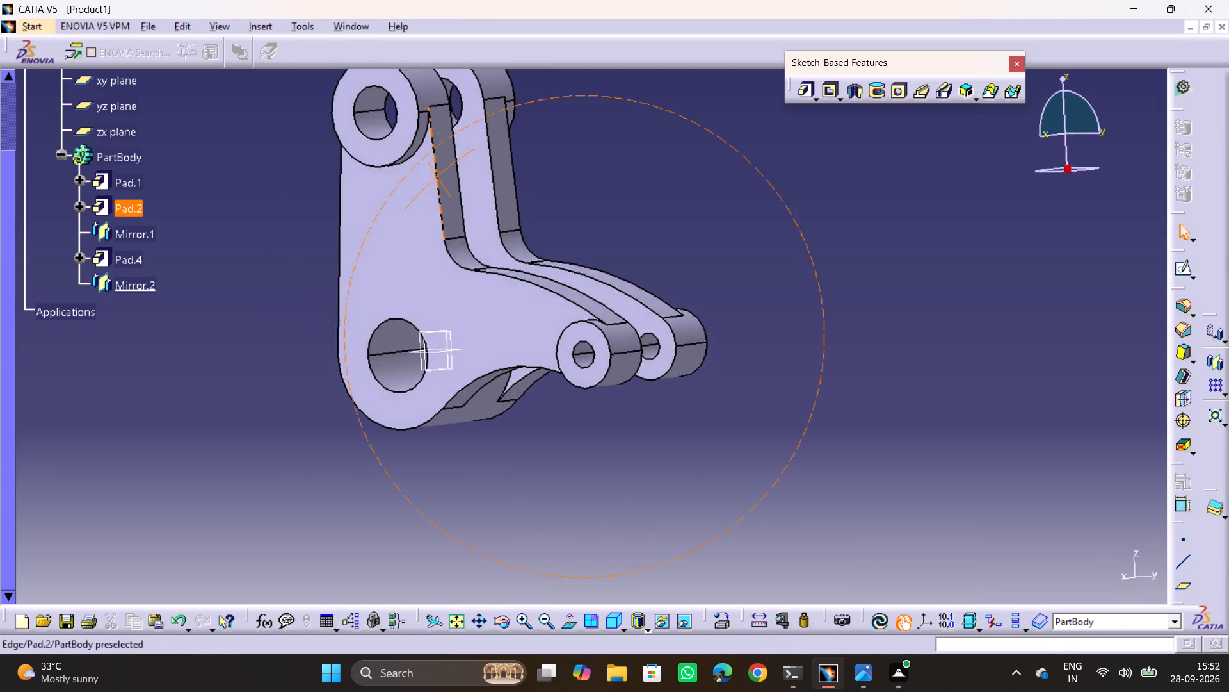
{"action": "left_click_drag", "start_coordinate": [387, 193], "coordinate": [469, 315]}
{"action": "middle_click_drag", "start_coordinate": [387, 193], "coordinate": [464, 317]}
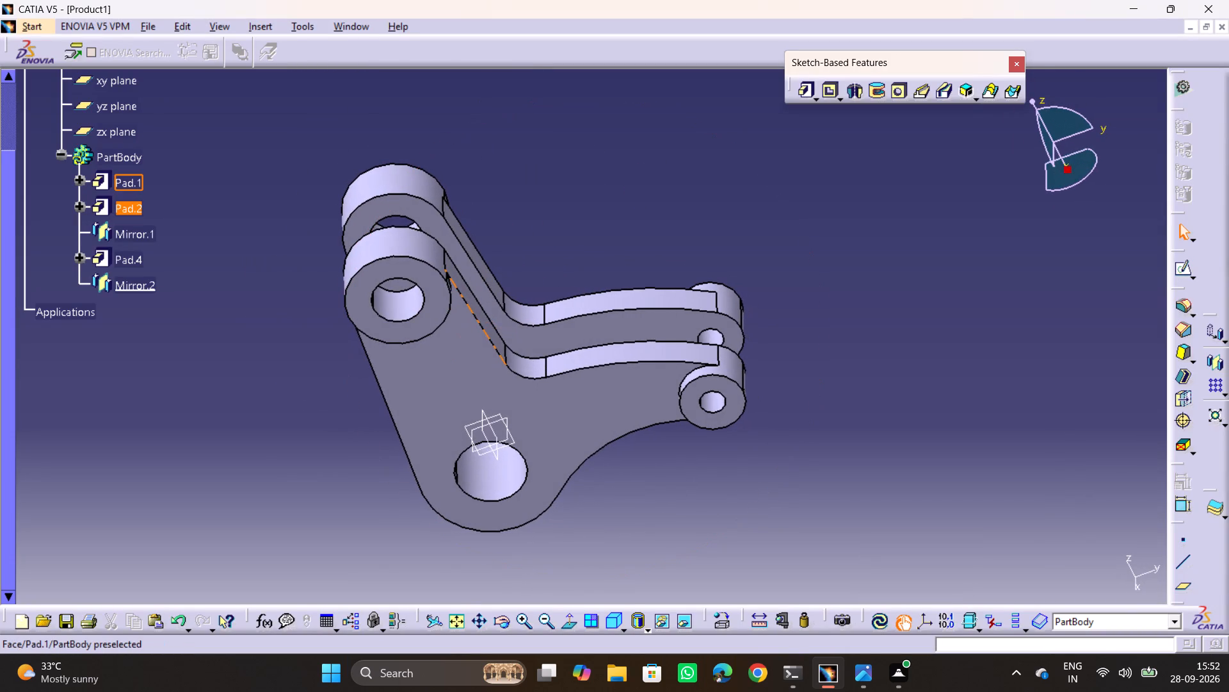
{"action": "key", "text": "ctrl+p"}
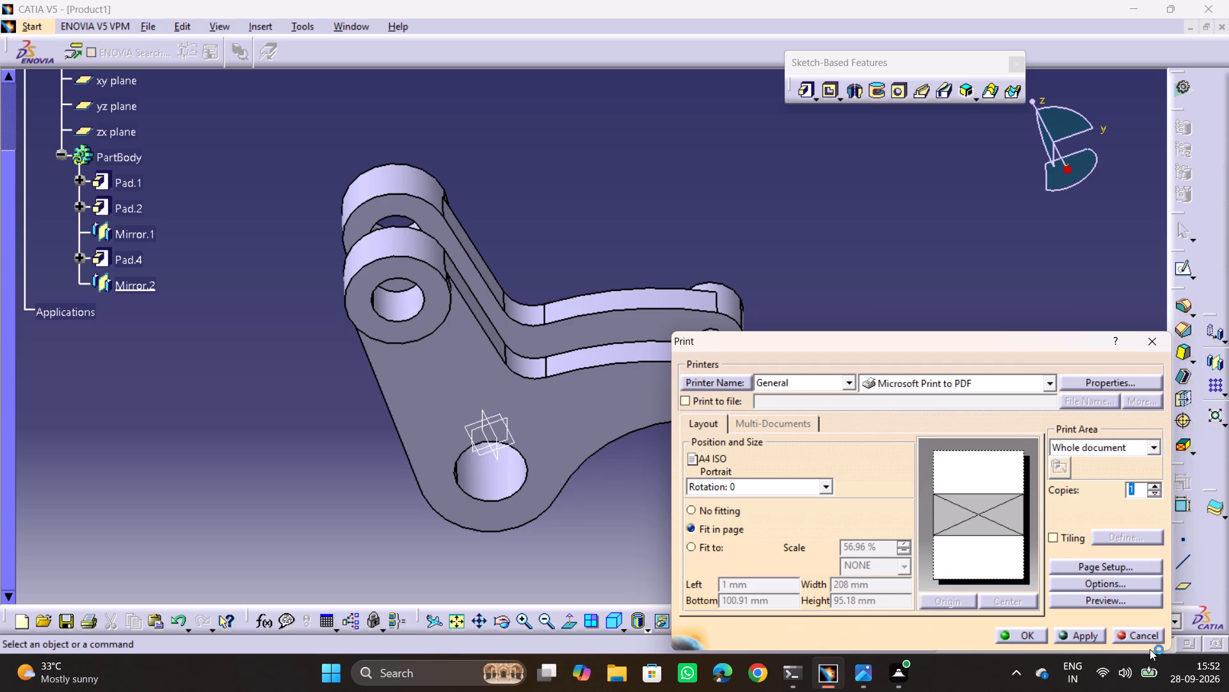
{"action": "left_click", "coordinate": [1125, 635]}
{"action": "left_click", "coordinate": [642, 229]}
Create a Drafting document from the bracket using the front, top and left view layout on an A0 ISO sheet at 1:1.
{"action": "left_click", "coordinate": [18, 22]}
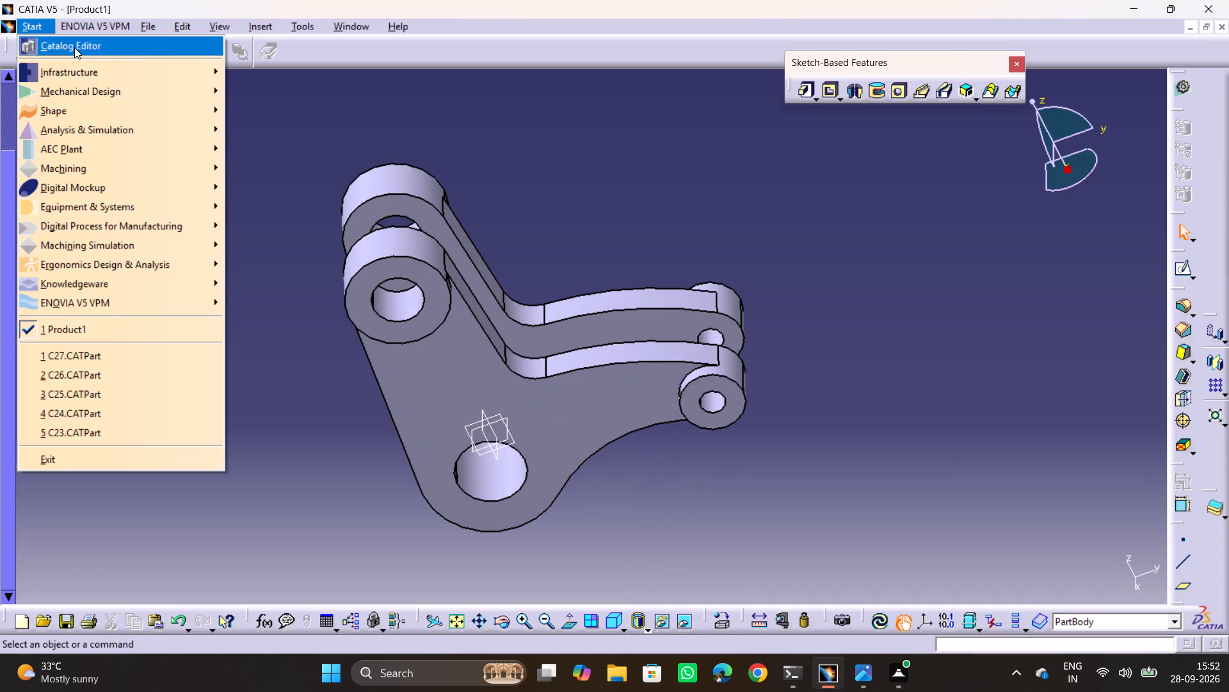
{"action": "left_click_drag", "start_coordinate": [86, 86], "coordinate": [116, 93]}
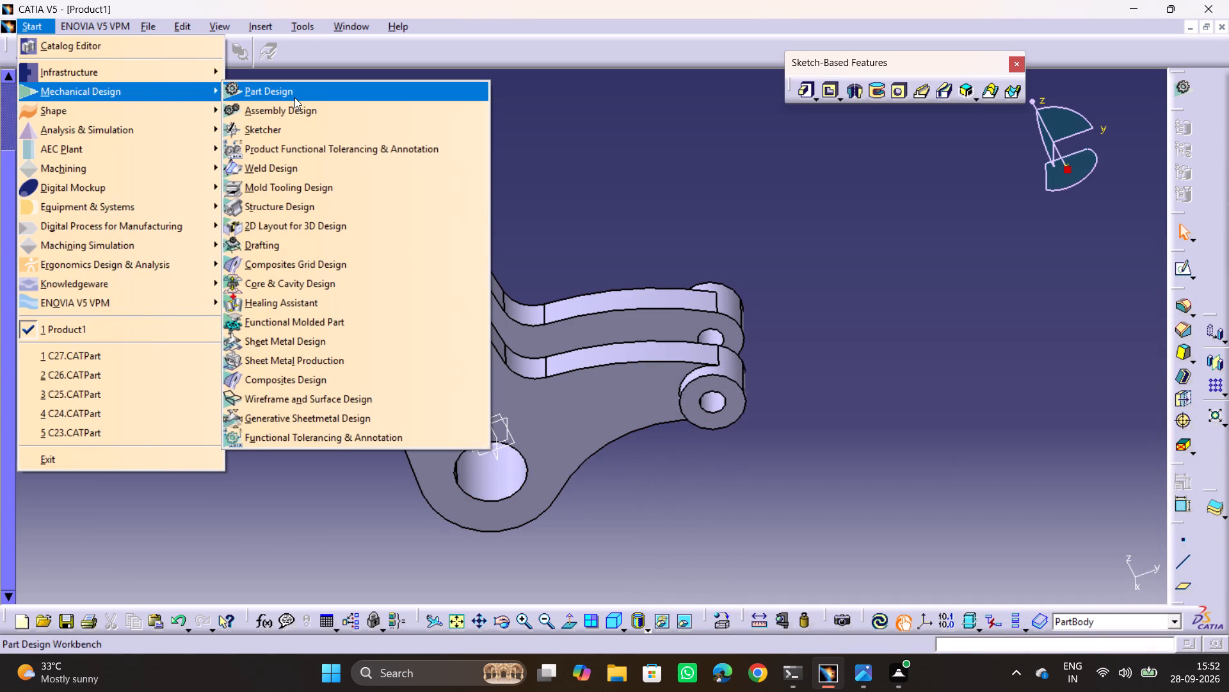
{"action": "left_click", "coordinate": [285, 249]}
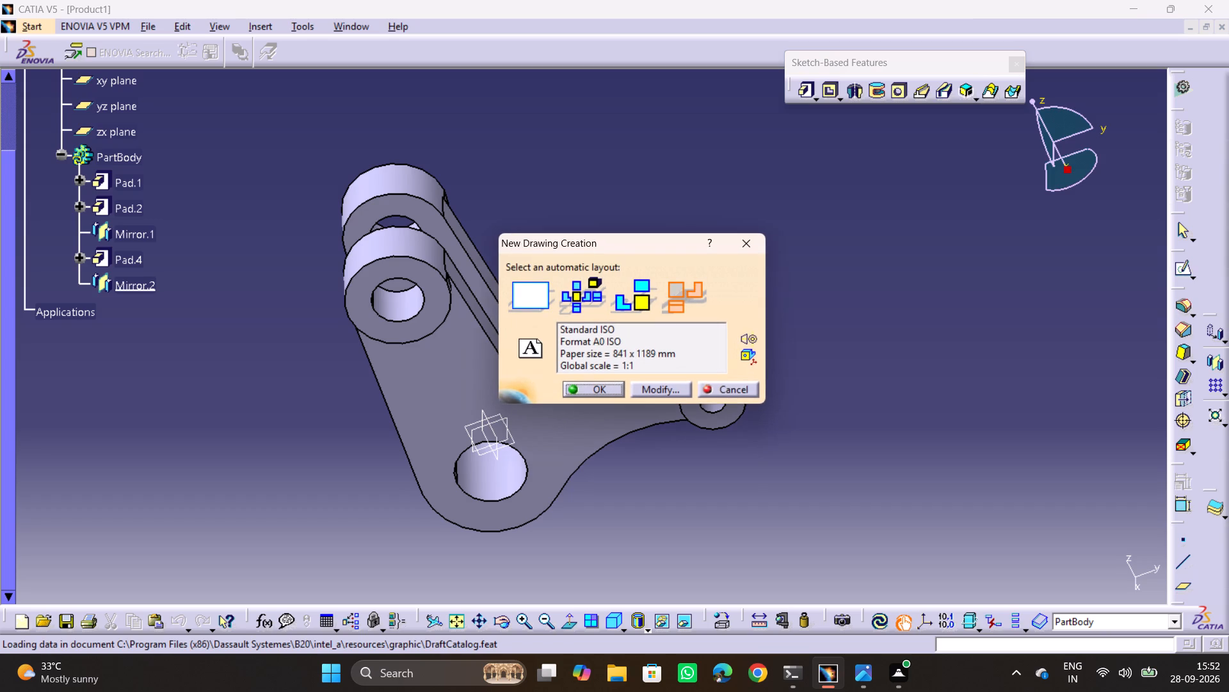
{"action": "key", "text": "Return"}
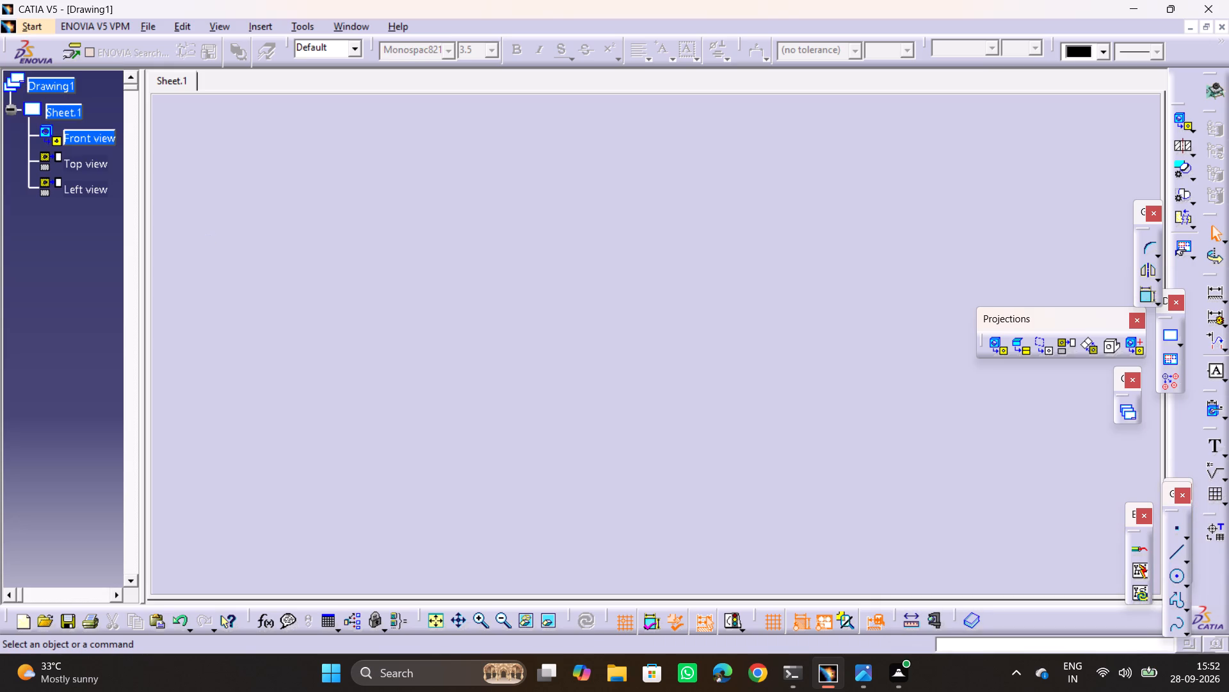
Examine the front, top and left views of the bracket and their placement on the drawing sheet.
{"action": "scroll", "coordinate": [736, 356], "scroll_direction": "down", "scroll_amount": 6, "text": "ctrl"}
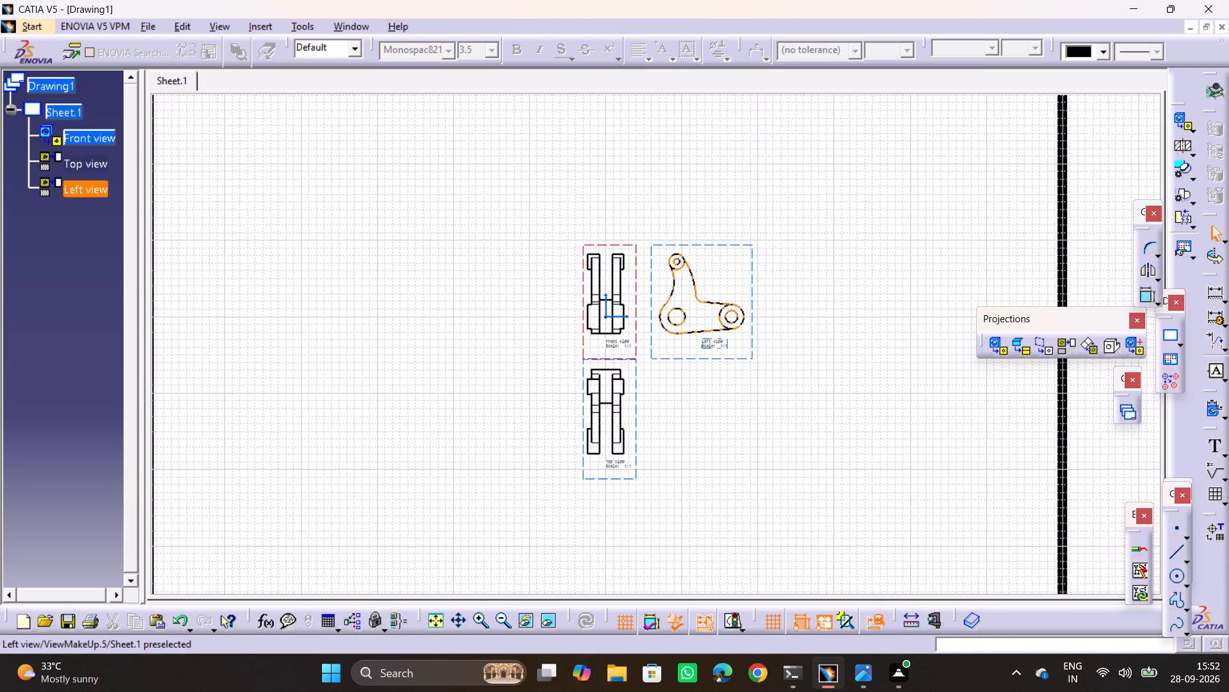
{"action": "scroll", "coordinate": [726, 357], "scroll_direction": "down", "scroll_amount": 5, "text": "ctrl"}
{"action": "middle_click_drag", "start_coordinate": [670, 378], "coordinate": [668, 383]}
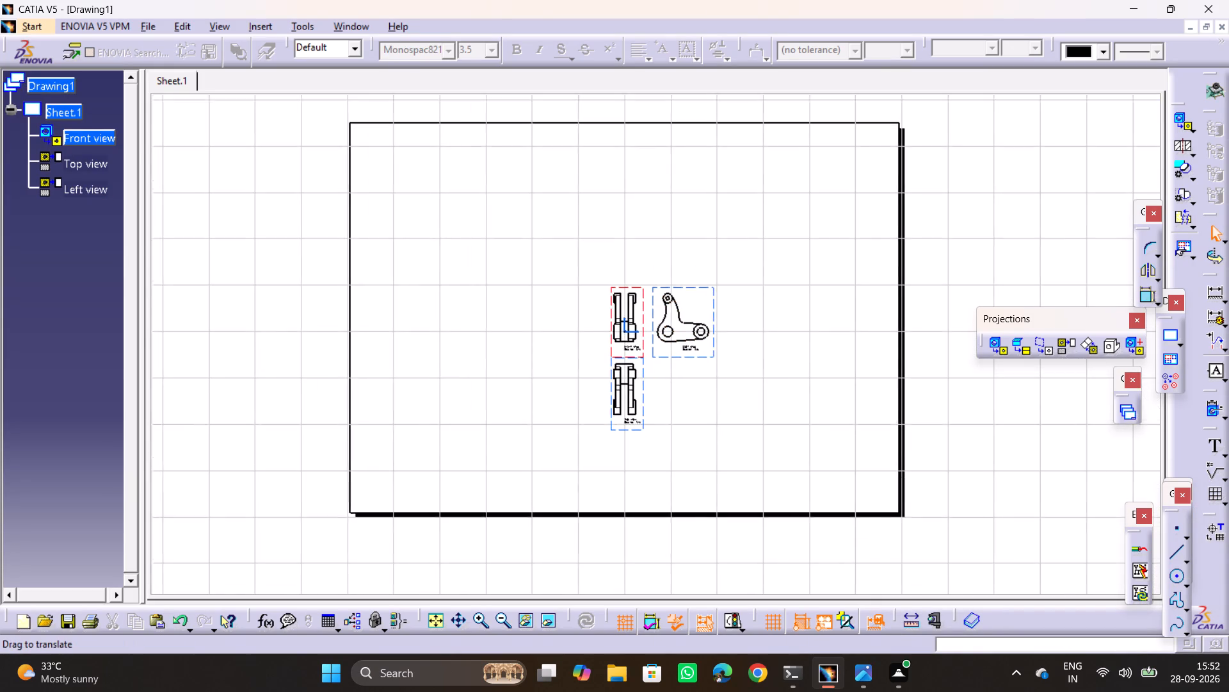
{"action": "middle_click_drag", "start_coordinate": [668, 383], "coordinate": [792, 401]}
{"action": "left_click_drag", "start_coordinate": [798, 381], "coordinate": [684, 386]}
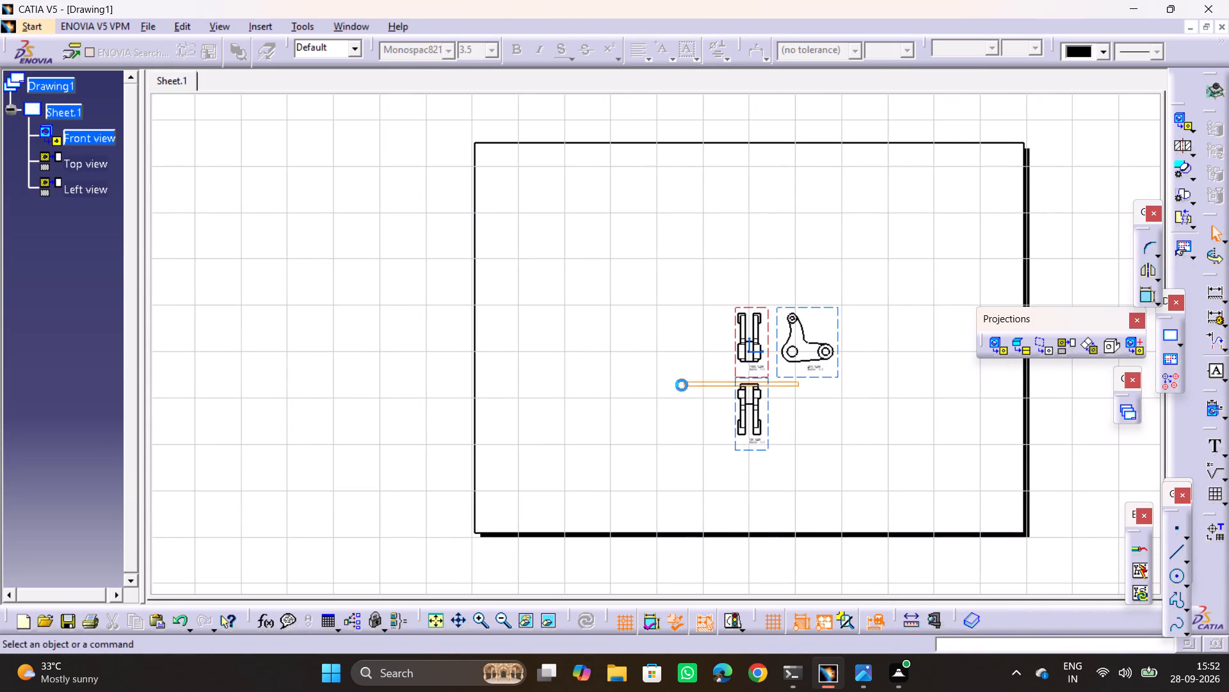
{"action": "left_click", "coordinate": [584, 381]}
{"action": "middle_click_drag", "start_coordinate": [791, 382], "coordinate": [688, 392]}
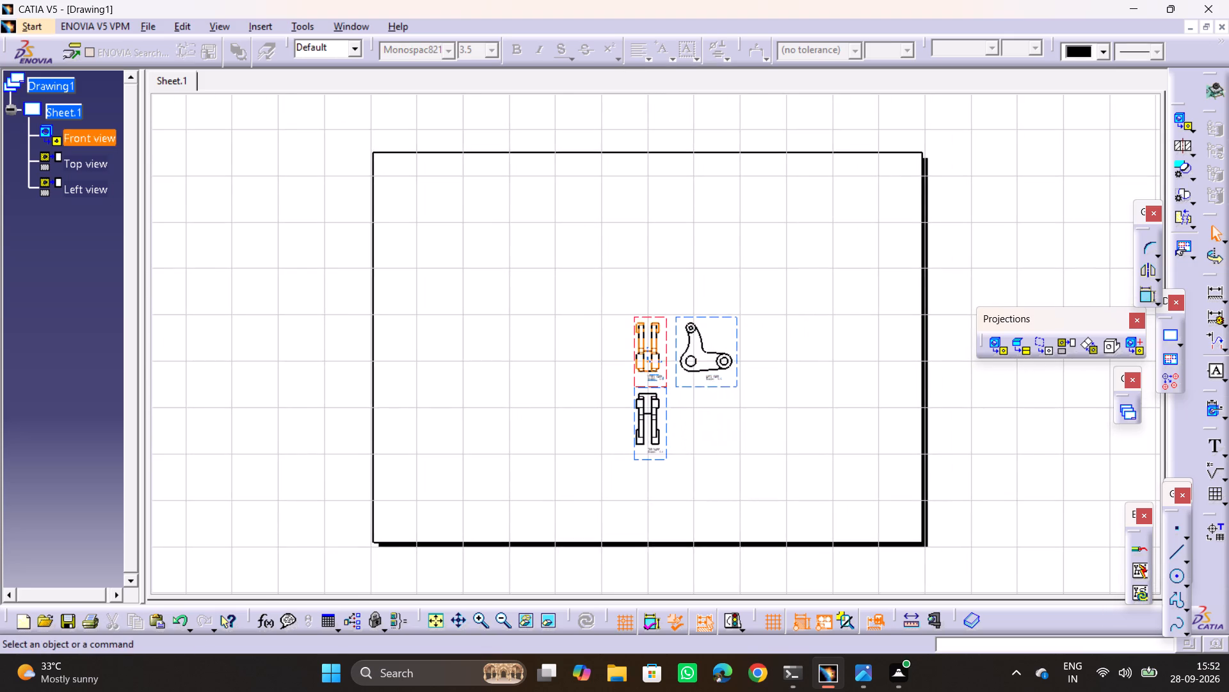
{"action": "scroll", "coordinate": [623, 377], "scroll_direction": "up", "scroll_amount": 3}
{"action": "scroll", "coordinate": [674, 408], "scroll_direction": "down", "scroll_amount": 2}
{"action": "scroll", "coordinate": [701, 427], "scroll_direction": "up", "scroll_amount": 4, "text": "ctrl"}
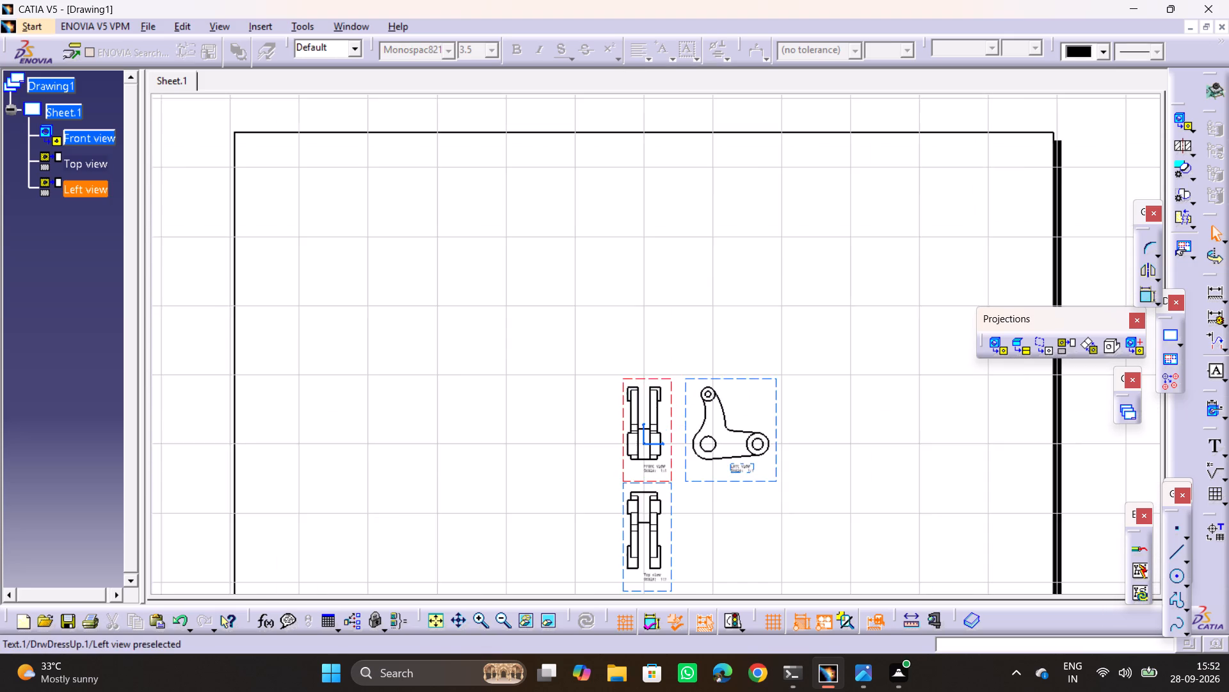
{"action": "scroll", "coordinate": [701, 427], "scroll_direction": "up", "scroll_amount": 4, "text": "ctrl"}
{"action": "middle_click_drag", "start_coordinate": [703, 443], "coordinate": [704, 356], "text": "ctrl"}
{"action": "scroll", "coordinate": [662, 431], "scroll_direction": "up", "scroll_amount": 2, "text": "ctrl"}
{"action": "middle_click", "coordinate": [694, 443]}
{"action": "scroll", "coordinate": [694, 447], "scroll_direction": "down", "scroll_amount": 4}
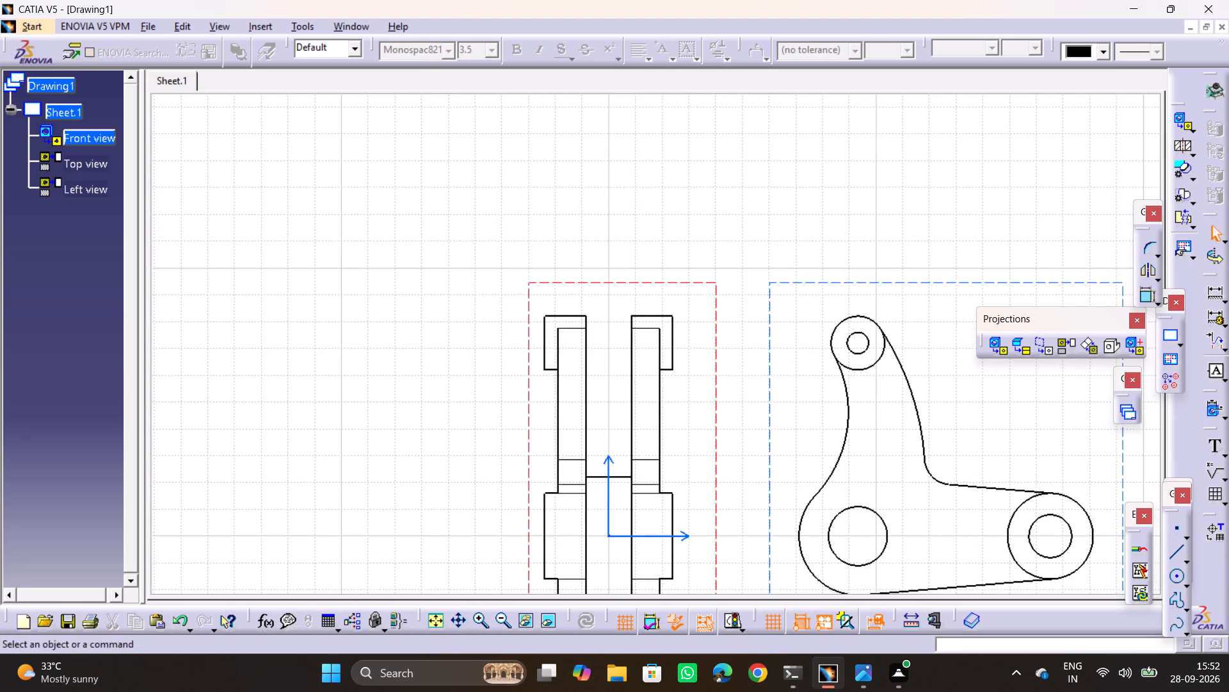
{"action": "scroll", "coordinate": [702, 447], "scroll_direction": "down", "scroll_amount": 9, "text": "ctrl"}
{"action": "scroll", "coordinate": [700, 458], "scroll_direction": "up", "scroll_amount": 1, "text": "ctrl"}
{"action": "middle_click_drag", "start_coordinate": [700, 458], "coordinate": [652, 394]}
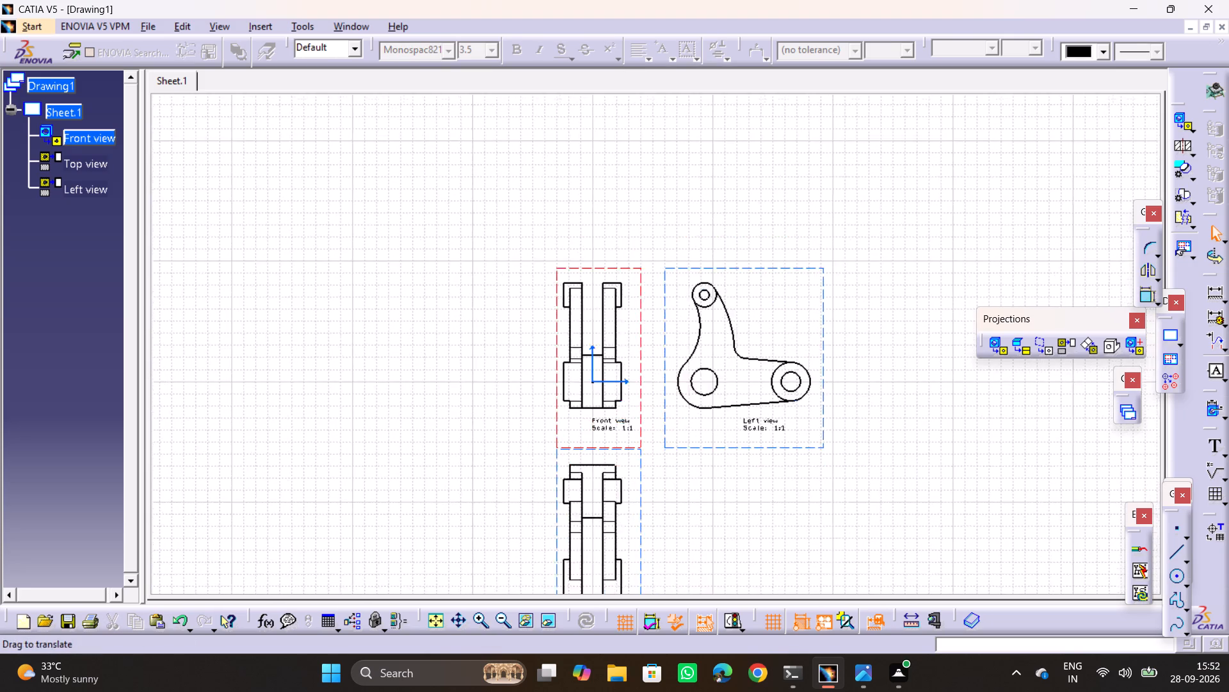
{"action": "middle_click_drag", "start_coordinate": [652, 394], "coordinate": [655, 350]}
{"action": "scroll", "coordinate": [677, 337], "scroll_direction": "up", "scroll_amount": 1}
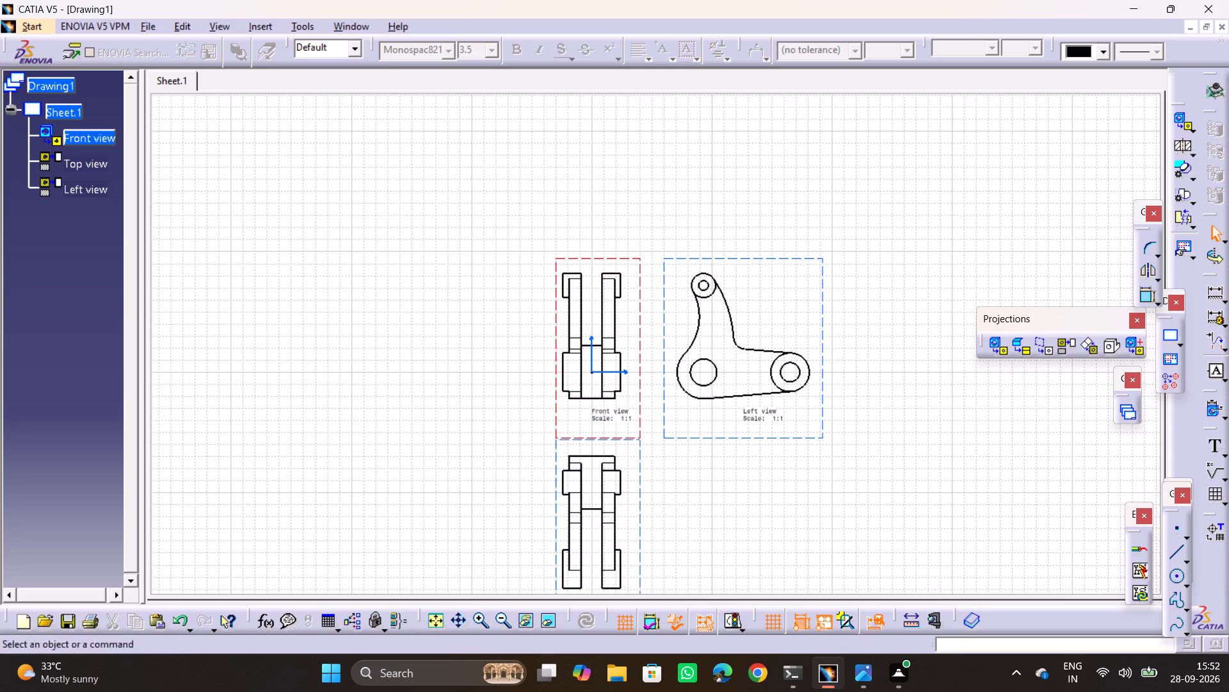
Delete the top view and the left view from the sheet, keeping only the front view.
{"action": "left_click", "coordinate": [641, 511]}
{"action": "key", "text": "Delete"}
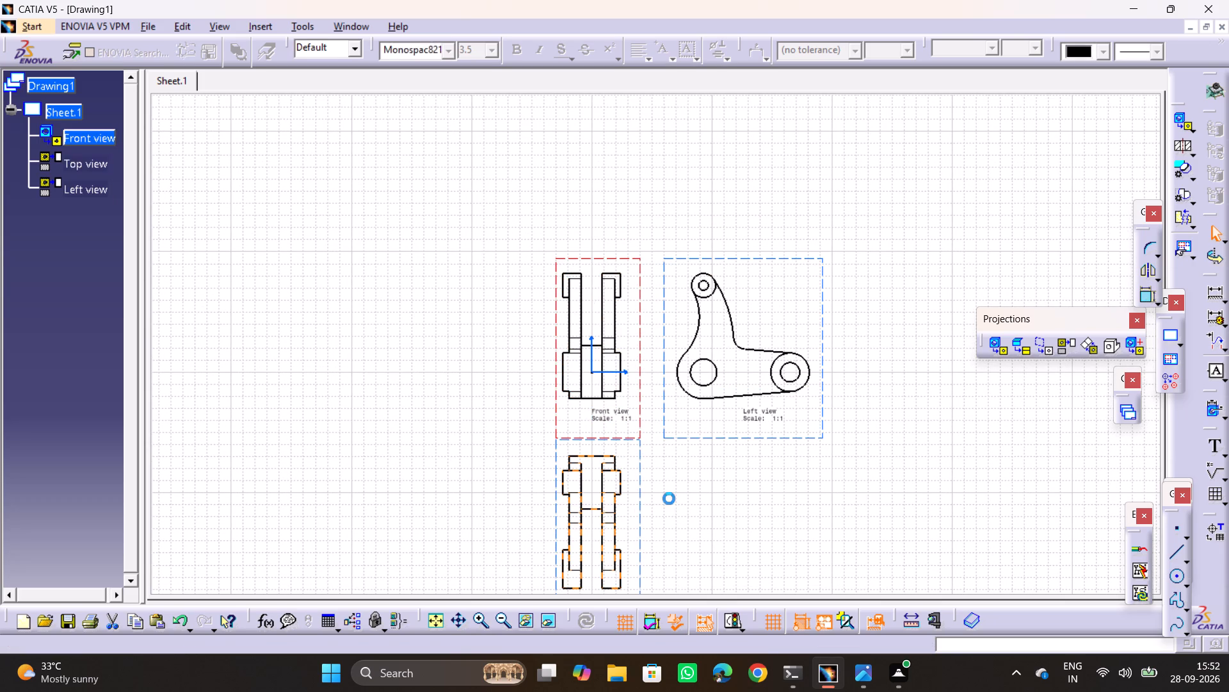
{"action": "left_click", "coordinate": [709, 438]}
{"action": "key", "text": "Delete"}
Move the front view from the middle of the sheet to its lower-left area.
{"action": "middle_click_drag", "start_coordinate": [678, 397], "coordinate": [698, 405]}
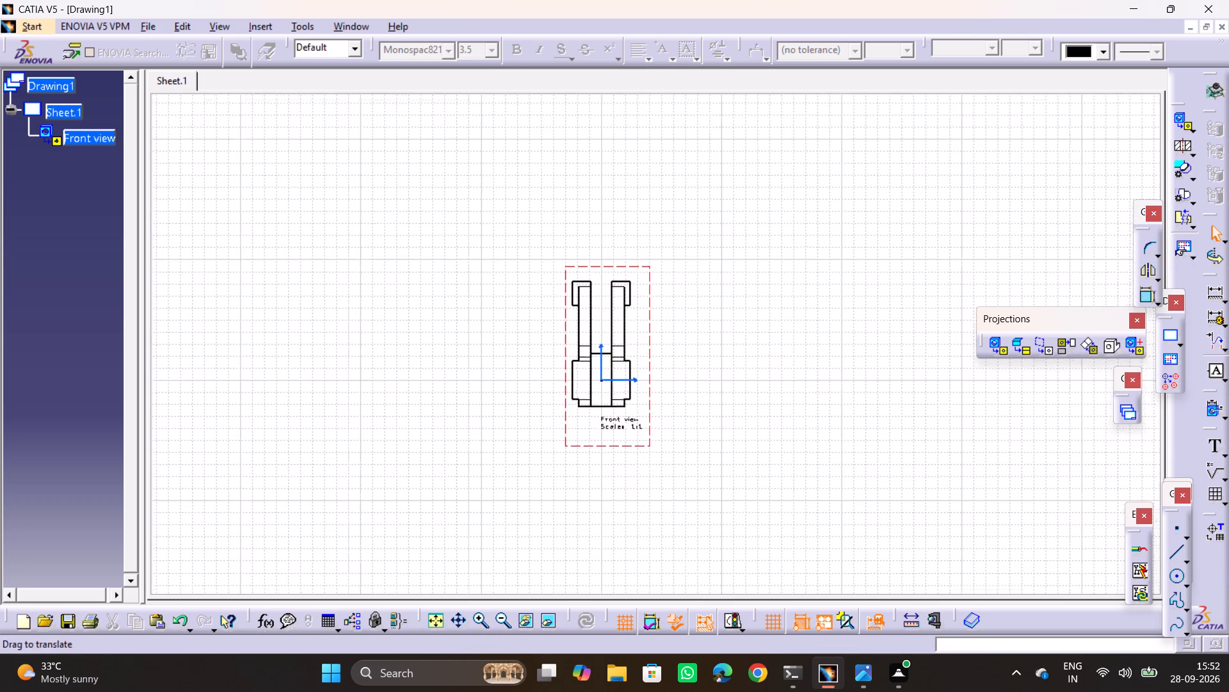
{"action": "middle_click_drag", "start_coordinate": [698, 405], "coordinate": [890, 383]}
{"action": "scroll", "coordinate": [682, 443], "scroll_direction": "down", "scroll_amount": 4}
{"action": "scroll", "coordinate": [682, 430], "scroll_direction": "down", "scroll_amount": 4, "text": "ctrl"}
{"action": "scroll", "coordinate": [735, 364], "scroll_direction": "down", "scroll_amount": 2, "text": "ctrl"}
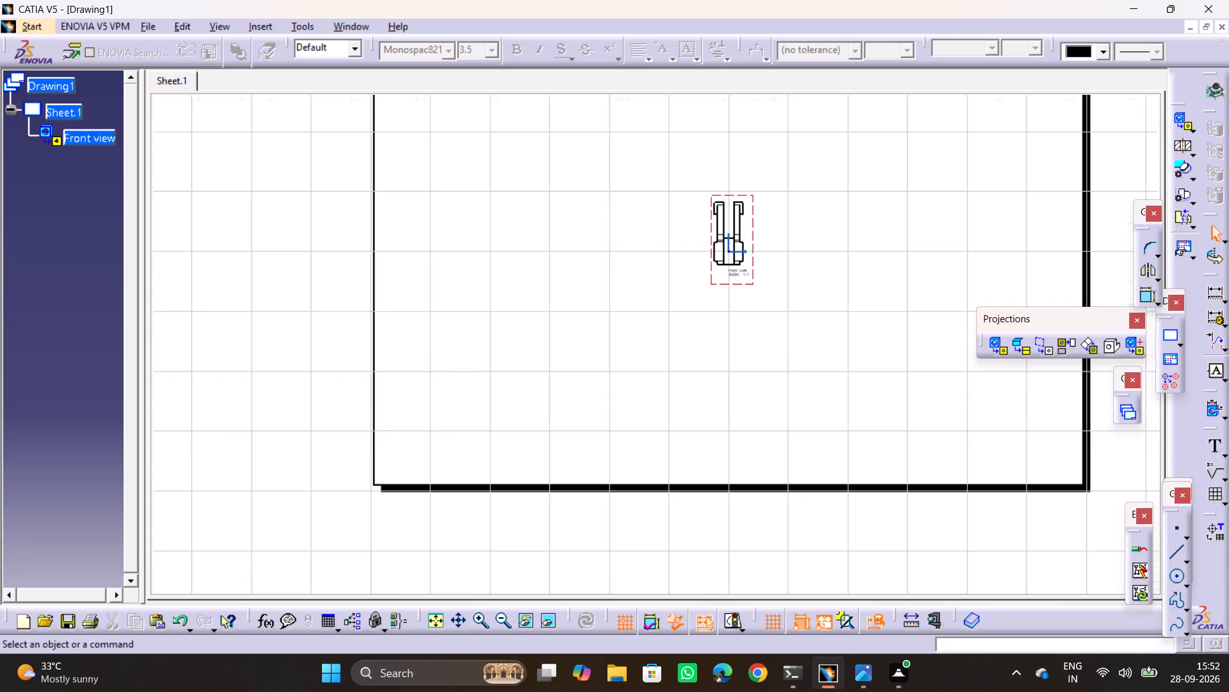
{"action": "scroll", "coordinate": [735, 364], "scroll_direction": "down", "scroll_amount": 2, "text": "ctrl"}
{"action": "middle_click_drag", "start_coordinate": [735, 361], "coordinate": [767, 462]}
{"action": "middle_click_drag", "start_coordinate": [789, 479], "coordinate": [795, 507]}
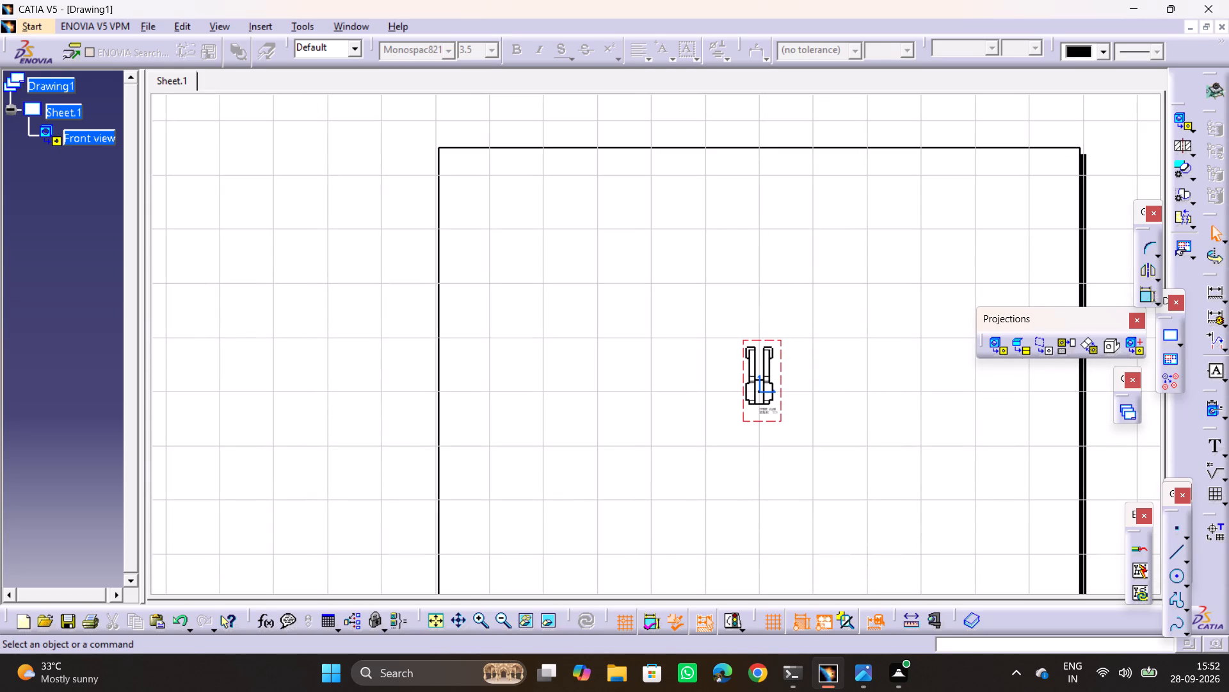
{"action": "left_click_drag", "start_coordinate": [775, 420], "coordinate": [540, 531]}
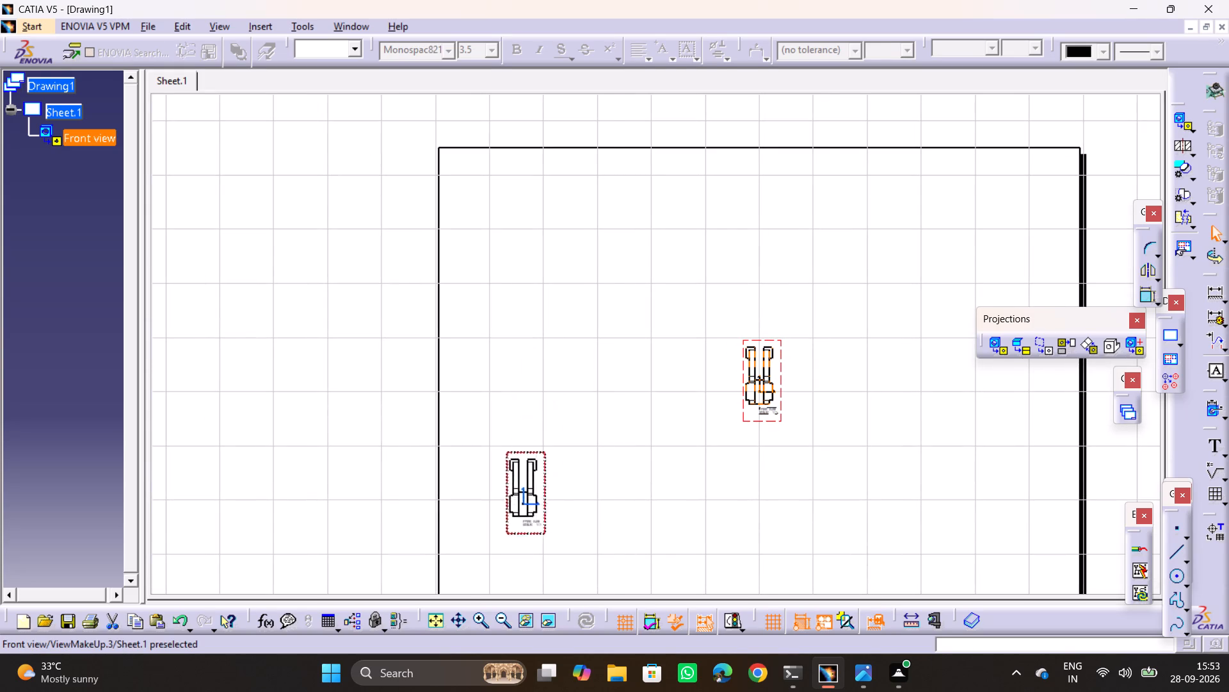
{"action": "left_click_drag", "start_coordinate": [540, 531], "coordinate": [574, 520]}
{"action": "left_click", "coordinate": [645, 379]}
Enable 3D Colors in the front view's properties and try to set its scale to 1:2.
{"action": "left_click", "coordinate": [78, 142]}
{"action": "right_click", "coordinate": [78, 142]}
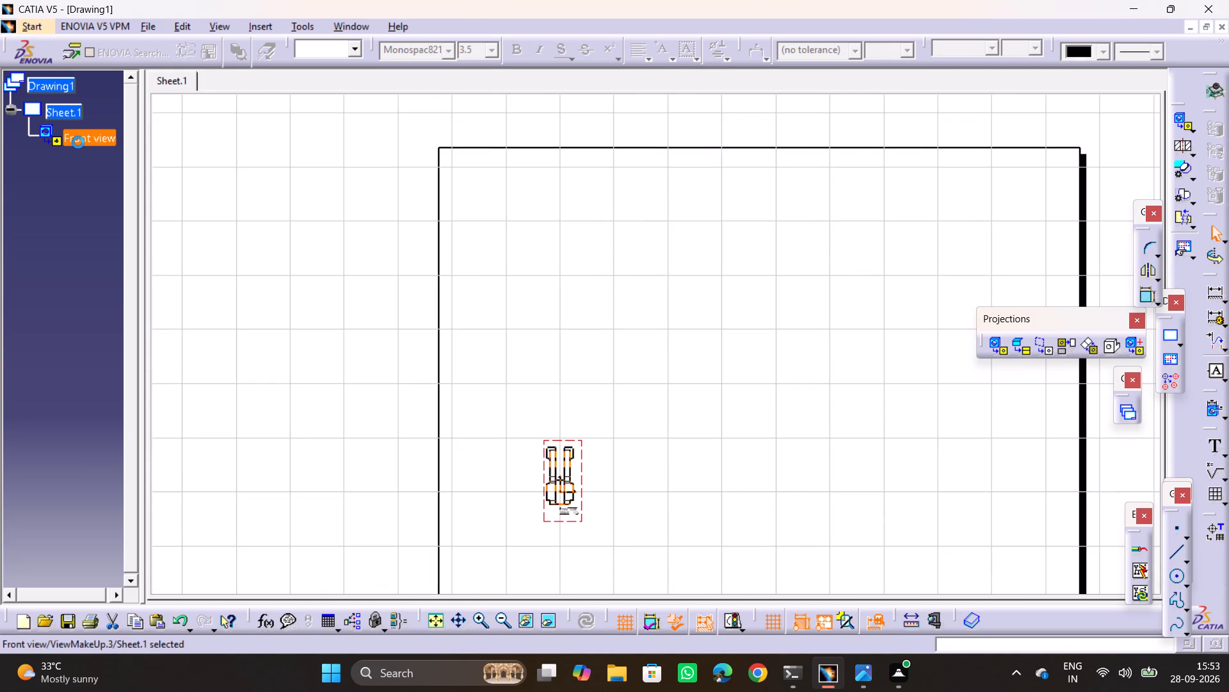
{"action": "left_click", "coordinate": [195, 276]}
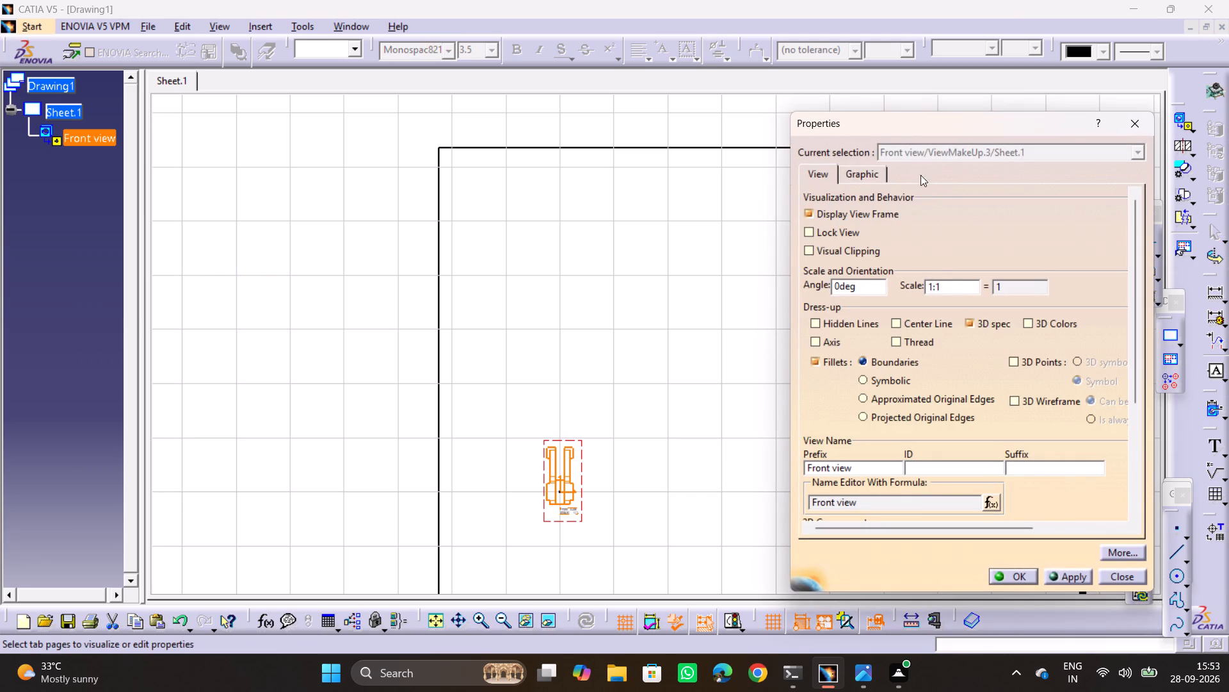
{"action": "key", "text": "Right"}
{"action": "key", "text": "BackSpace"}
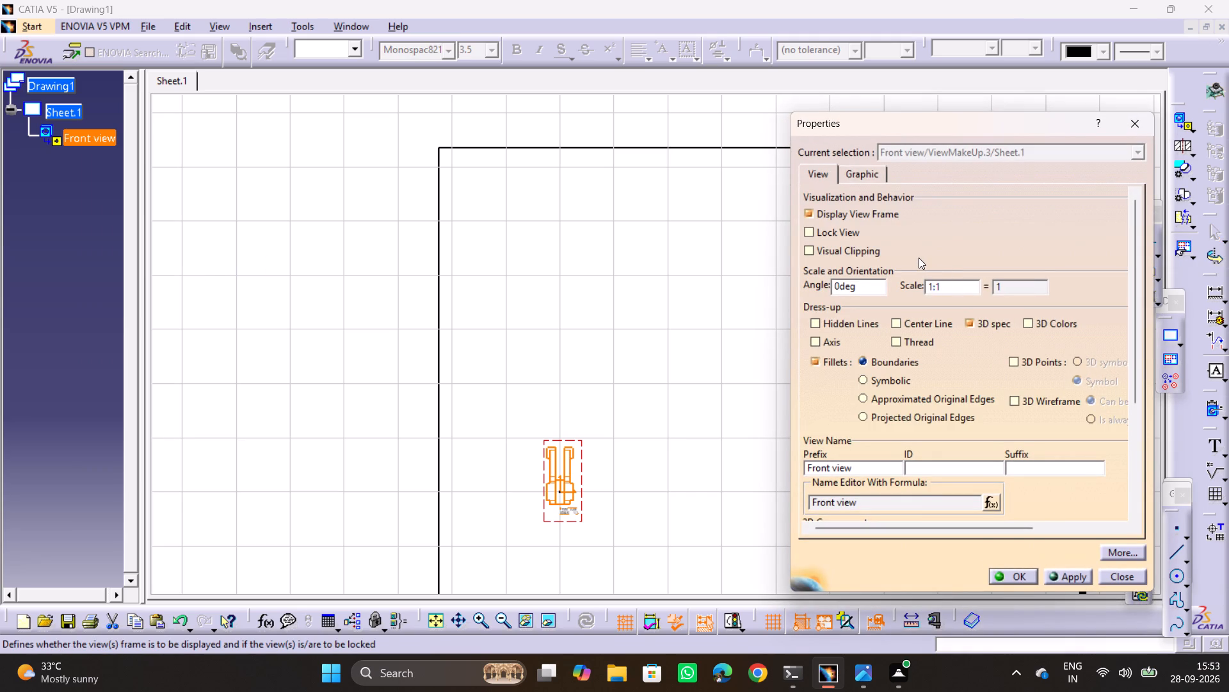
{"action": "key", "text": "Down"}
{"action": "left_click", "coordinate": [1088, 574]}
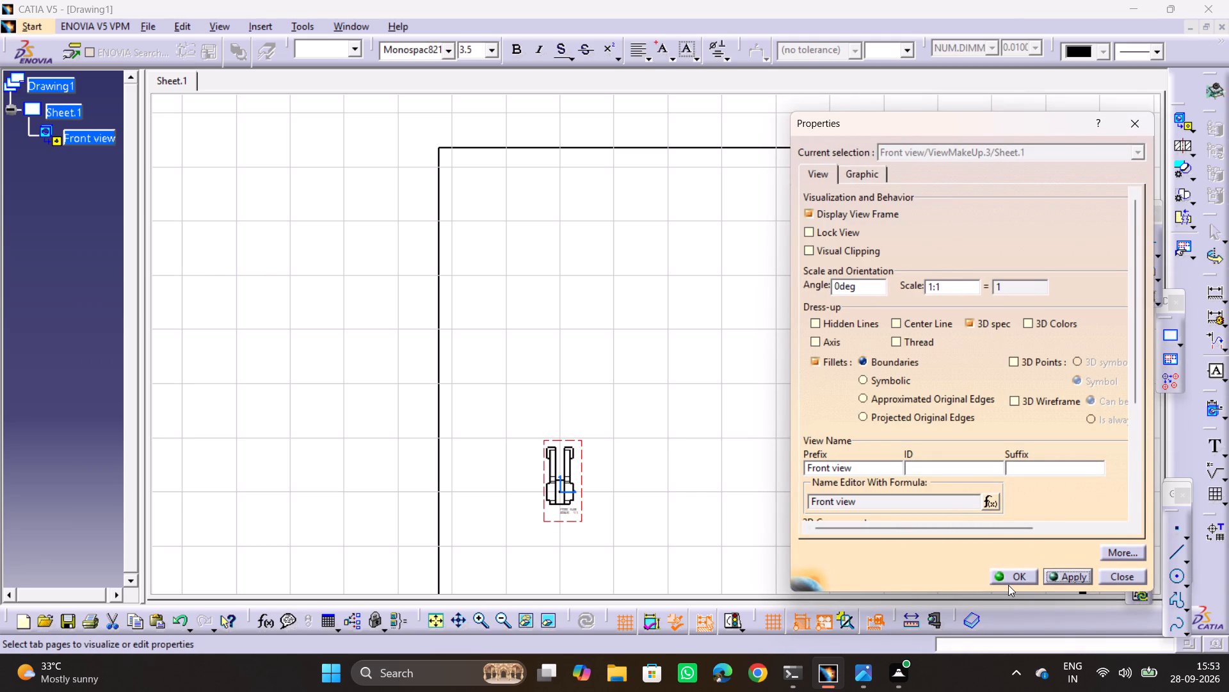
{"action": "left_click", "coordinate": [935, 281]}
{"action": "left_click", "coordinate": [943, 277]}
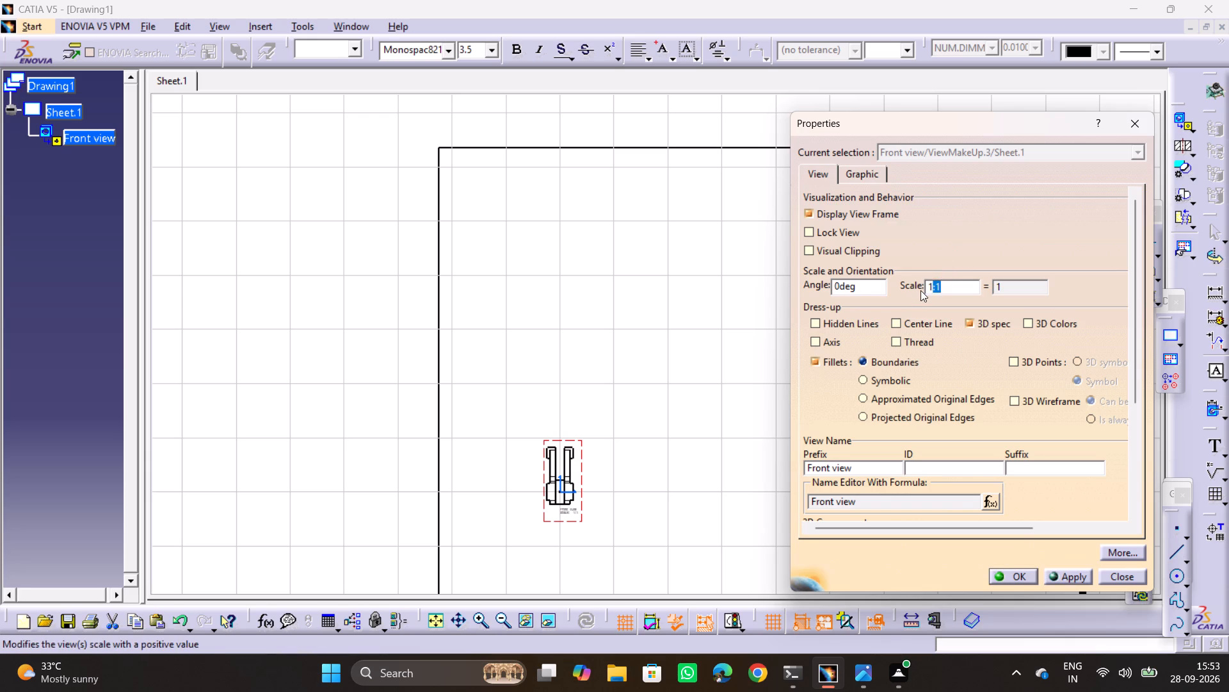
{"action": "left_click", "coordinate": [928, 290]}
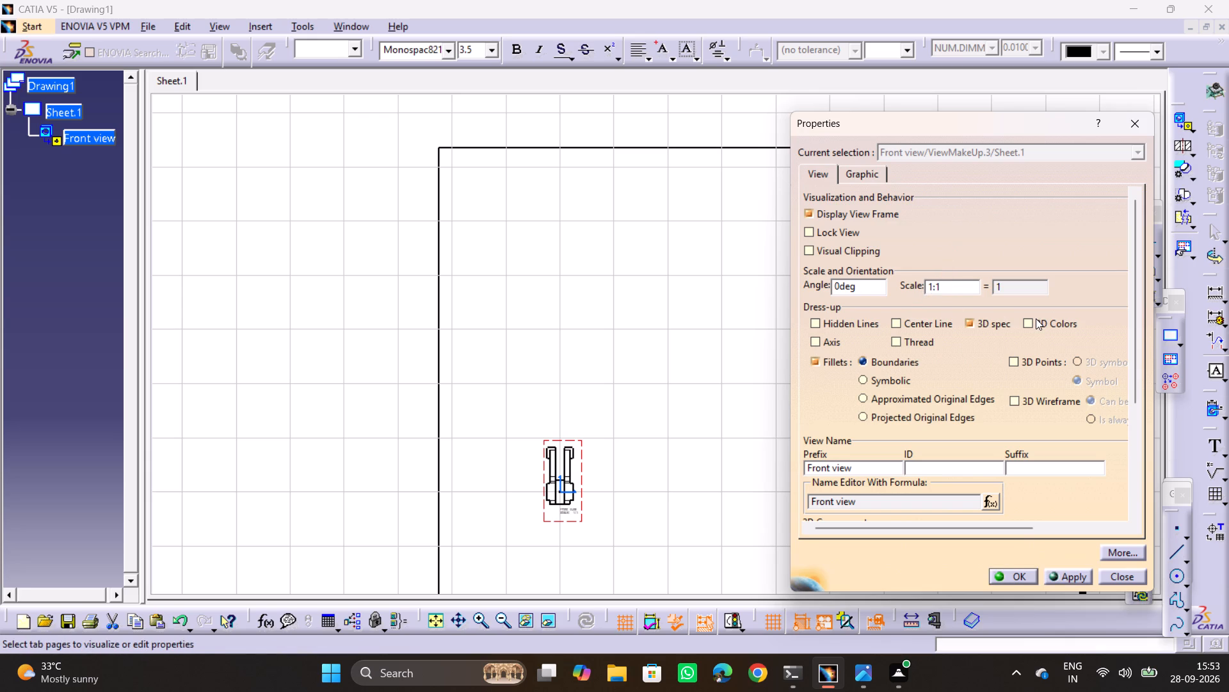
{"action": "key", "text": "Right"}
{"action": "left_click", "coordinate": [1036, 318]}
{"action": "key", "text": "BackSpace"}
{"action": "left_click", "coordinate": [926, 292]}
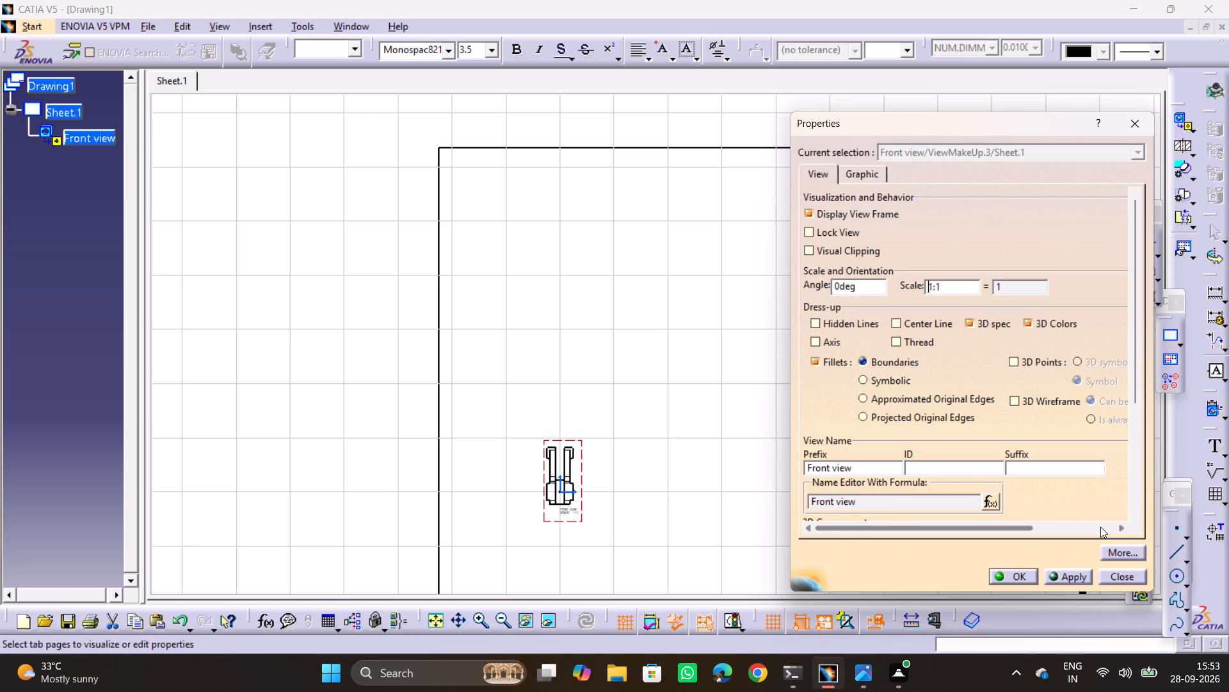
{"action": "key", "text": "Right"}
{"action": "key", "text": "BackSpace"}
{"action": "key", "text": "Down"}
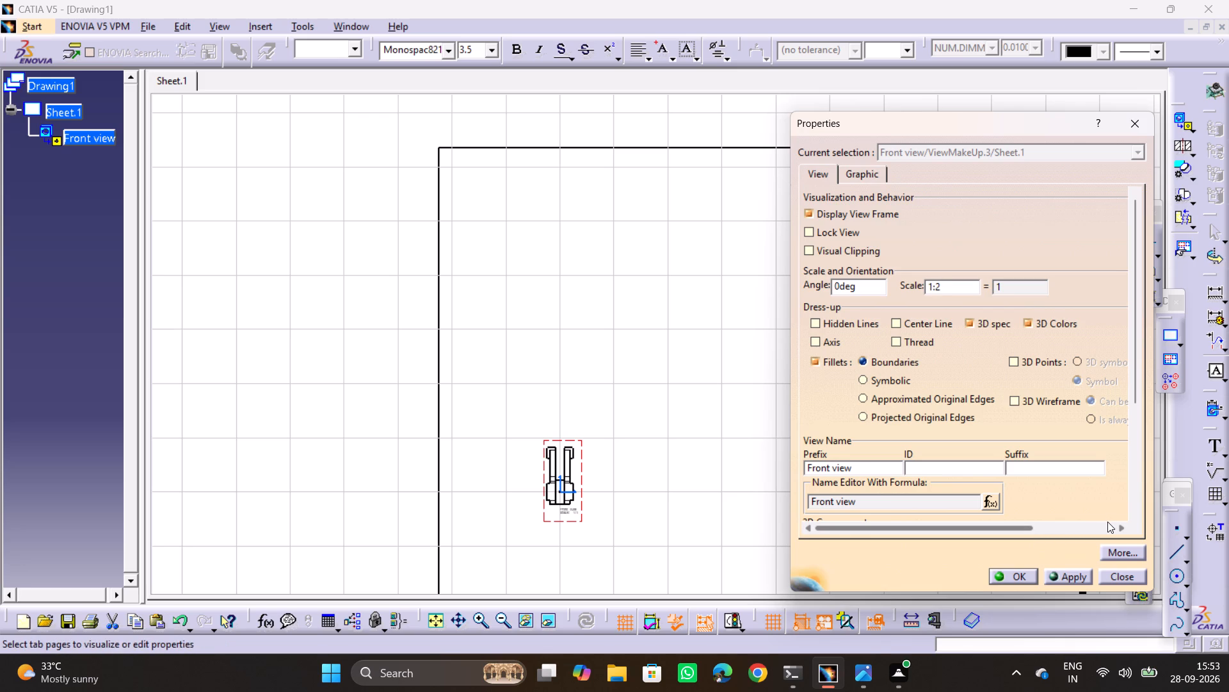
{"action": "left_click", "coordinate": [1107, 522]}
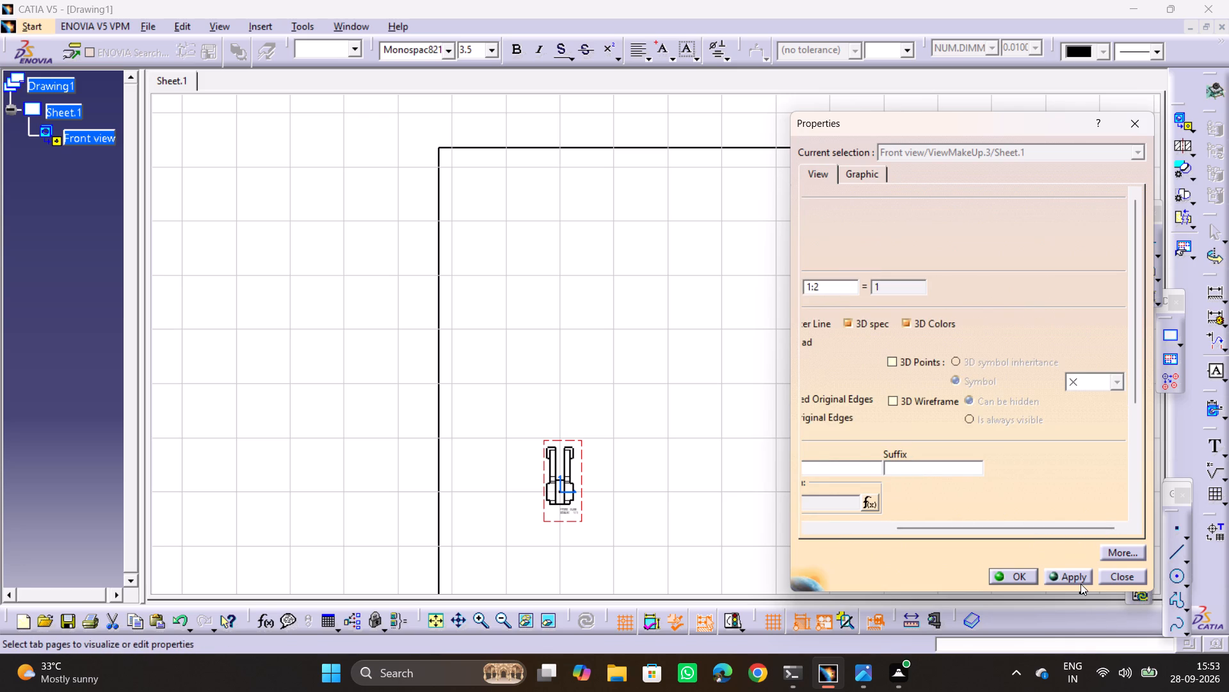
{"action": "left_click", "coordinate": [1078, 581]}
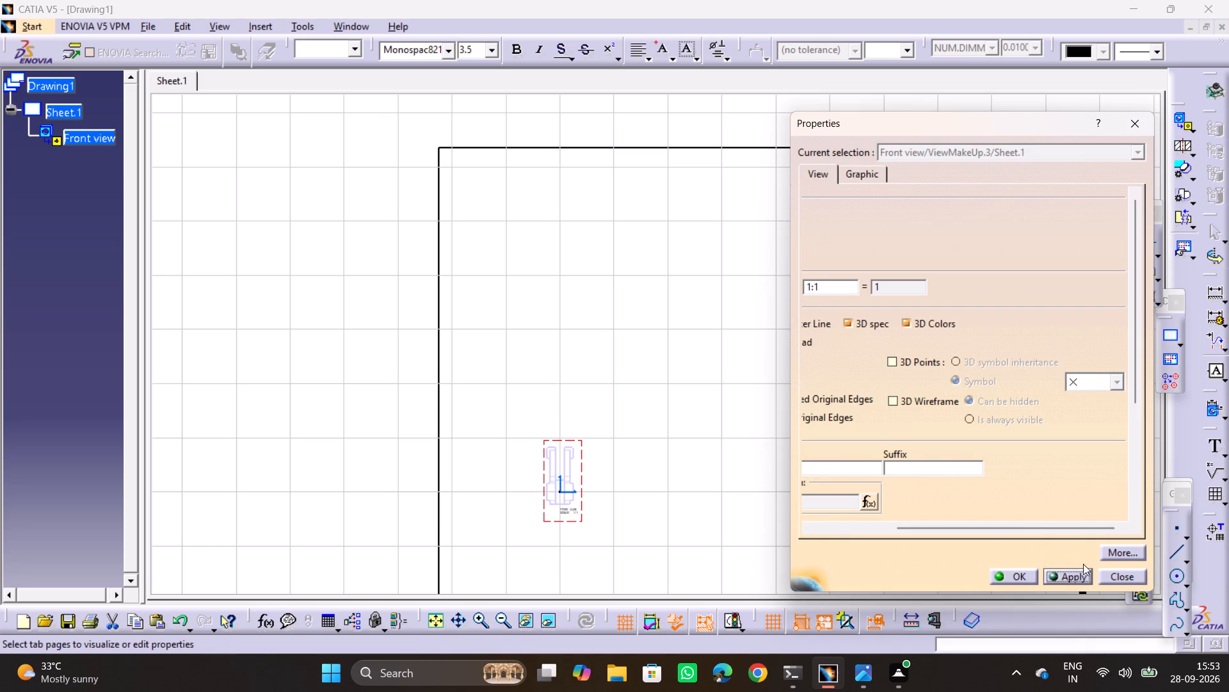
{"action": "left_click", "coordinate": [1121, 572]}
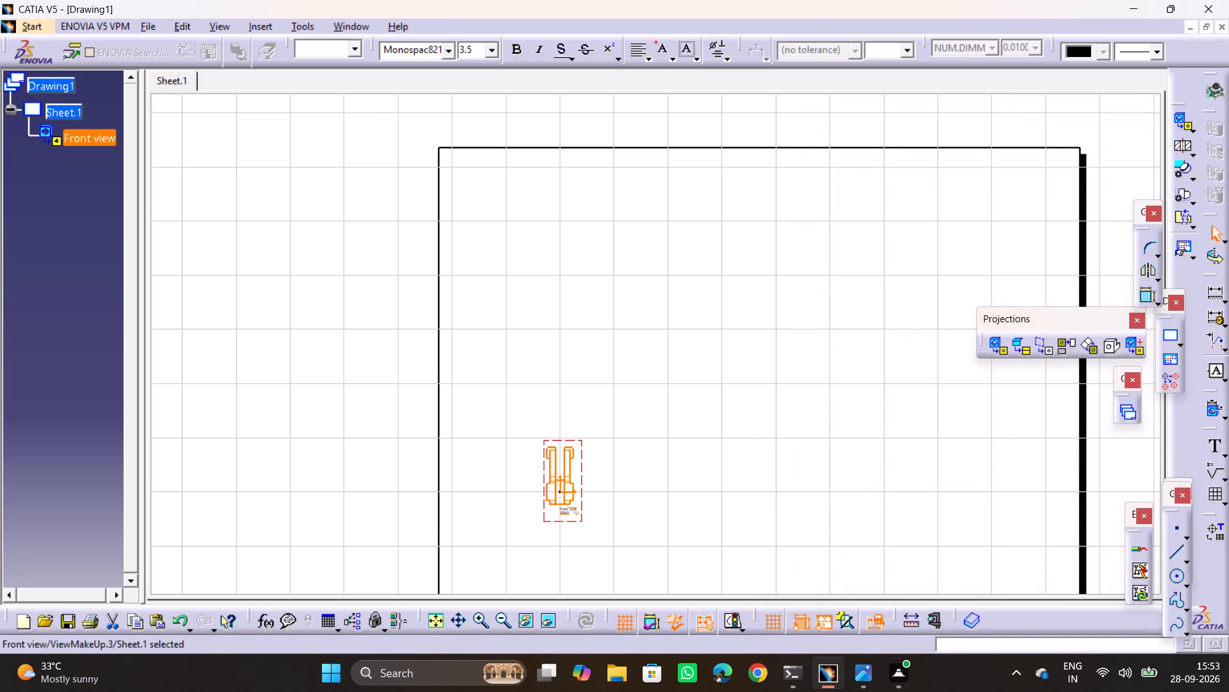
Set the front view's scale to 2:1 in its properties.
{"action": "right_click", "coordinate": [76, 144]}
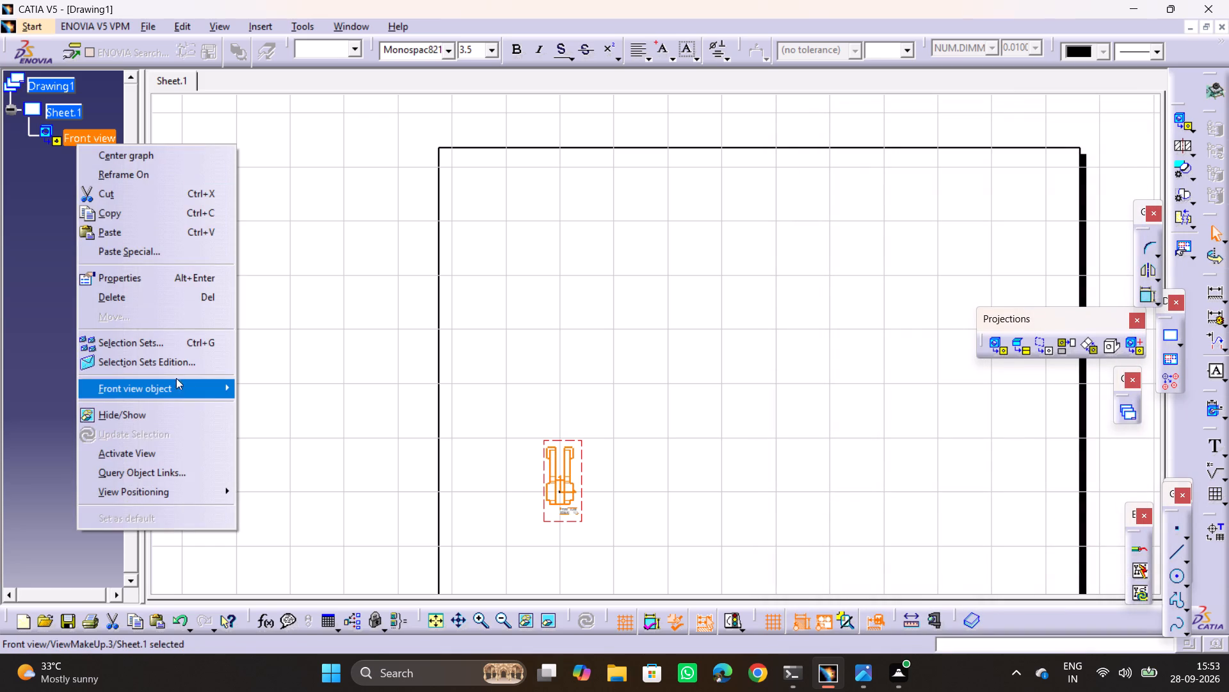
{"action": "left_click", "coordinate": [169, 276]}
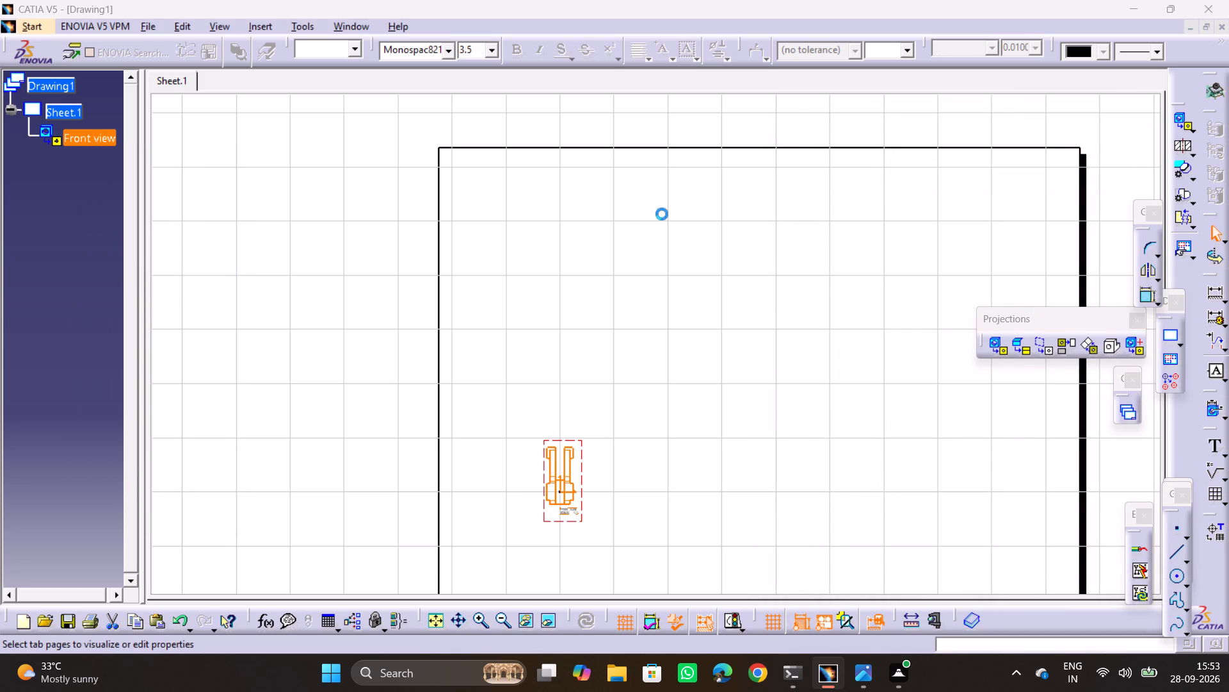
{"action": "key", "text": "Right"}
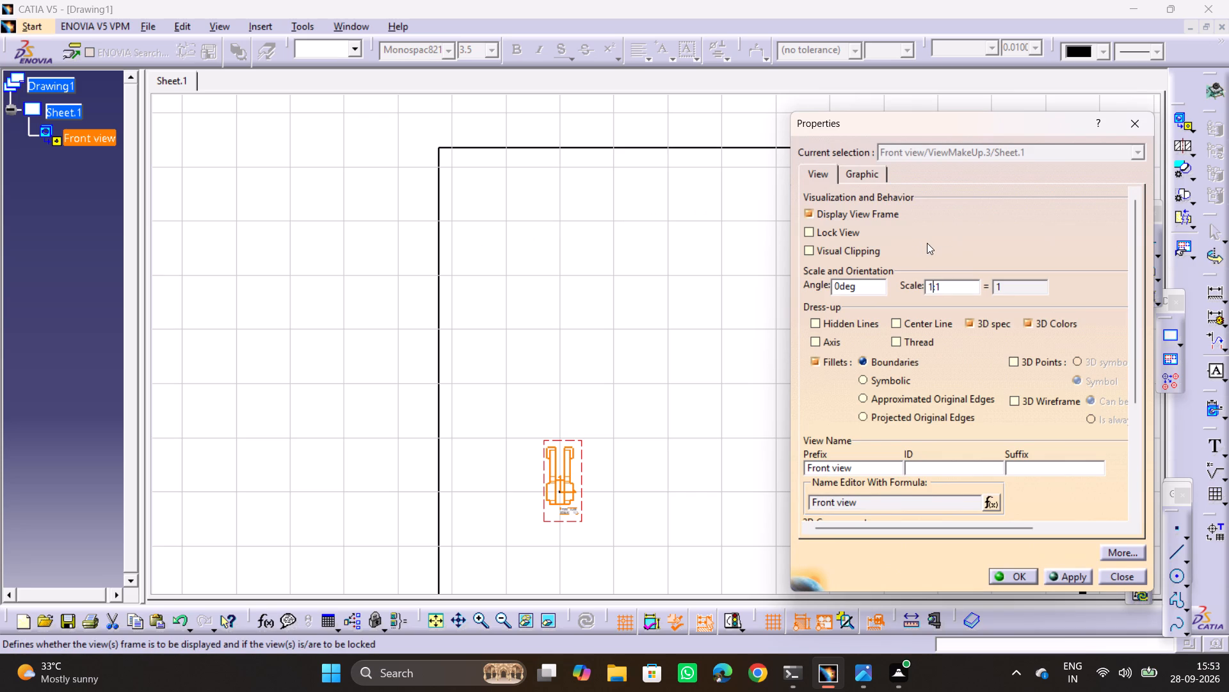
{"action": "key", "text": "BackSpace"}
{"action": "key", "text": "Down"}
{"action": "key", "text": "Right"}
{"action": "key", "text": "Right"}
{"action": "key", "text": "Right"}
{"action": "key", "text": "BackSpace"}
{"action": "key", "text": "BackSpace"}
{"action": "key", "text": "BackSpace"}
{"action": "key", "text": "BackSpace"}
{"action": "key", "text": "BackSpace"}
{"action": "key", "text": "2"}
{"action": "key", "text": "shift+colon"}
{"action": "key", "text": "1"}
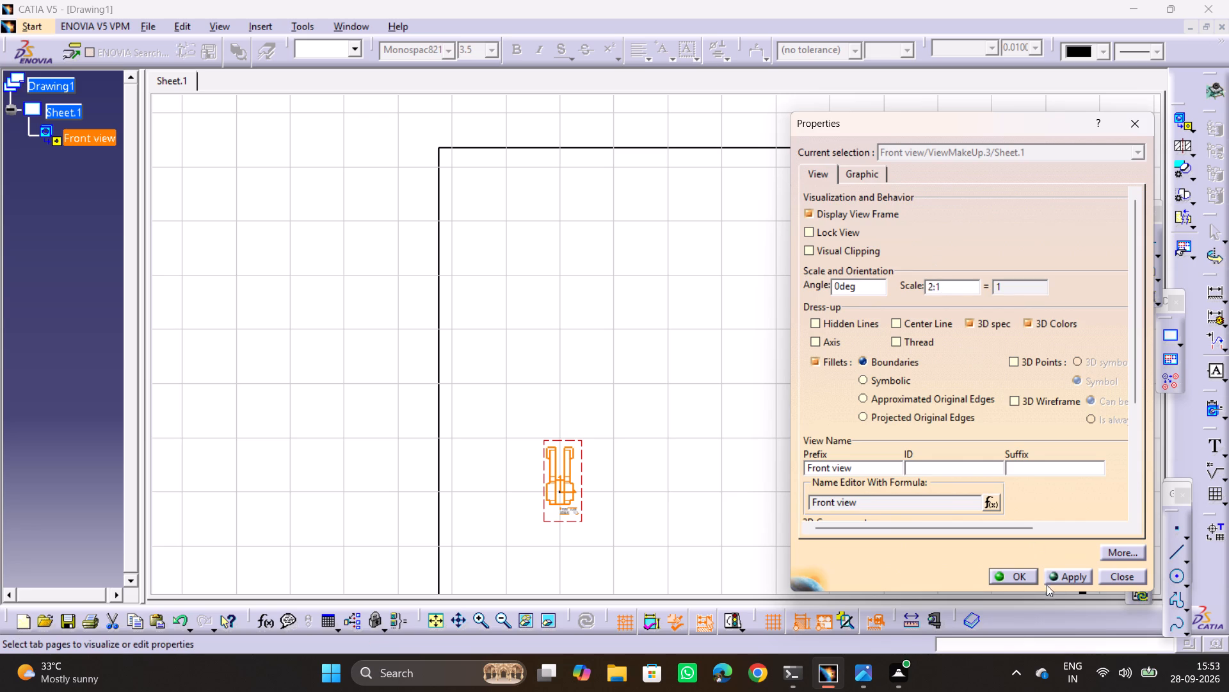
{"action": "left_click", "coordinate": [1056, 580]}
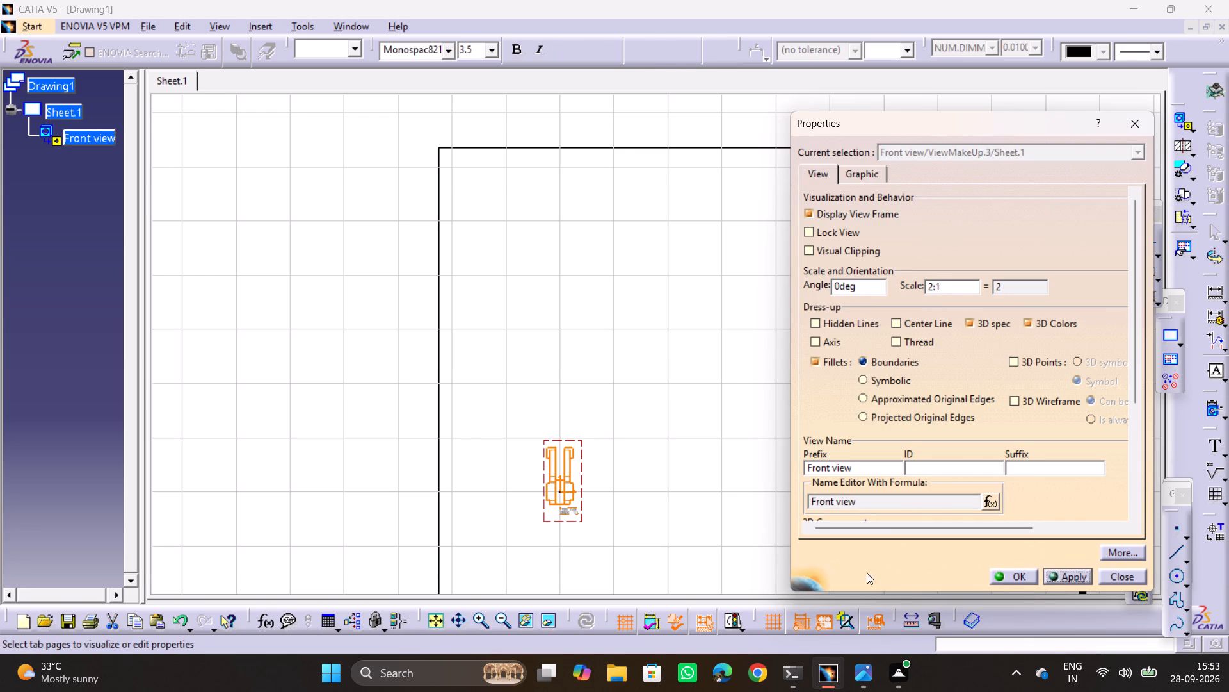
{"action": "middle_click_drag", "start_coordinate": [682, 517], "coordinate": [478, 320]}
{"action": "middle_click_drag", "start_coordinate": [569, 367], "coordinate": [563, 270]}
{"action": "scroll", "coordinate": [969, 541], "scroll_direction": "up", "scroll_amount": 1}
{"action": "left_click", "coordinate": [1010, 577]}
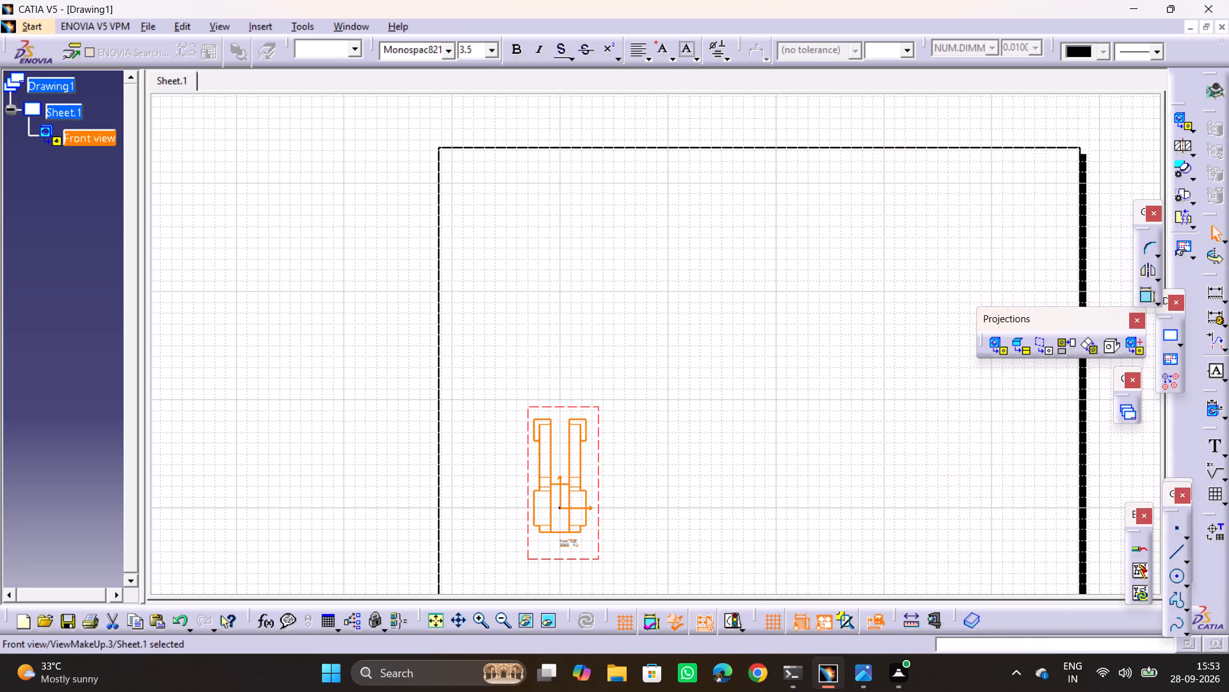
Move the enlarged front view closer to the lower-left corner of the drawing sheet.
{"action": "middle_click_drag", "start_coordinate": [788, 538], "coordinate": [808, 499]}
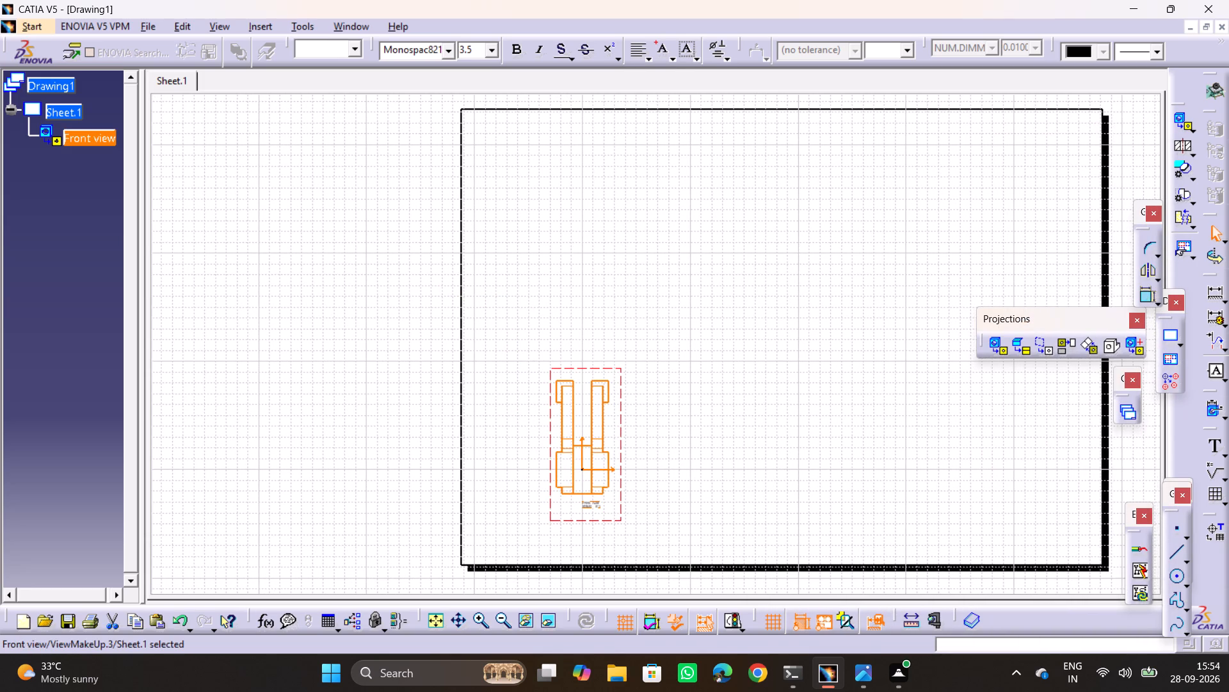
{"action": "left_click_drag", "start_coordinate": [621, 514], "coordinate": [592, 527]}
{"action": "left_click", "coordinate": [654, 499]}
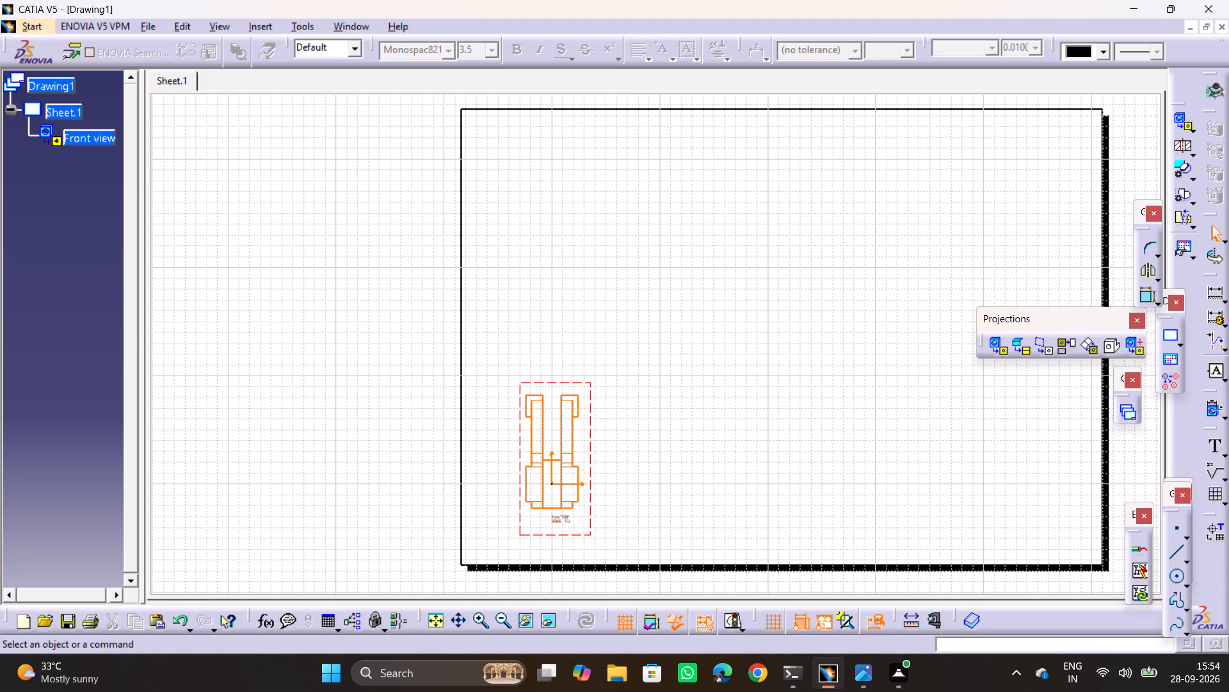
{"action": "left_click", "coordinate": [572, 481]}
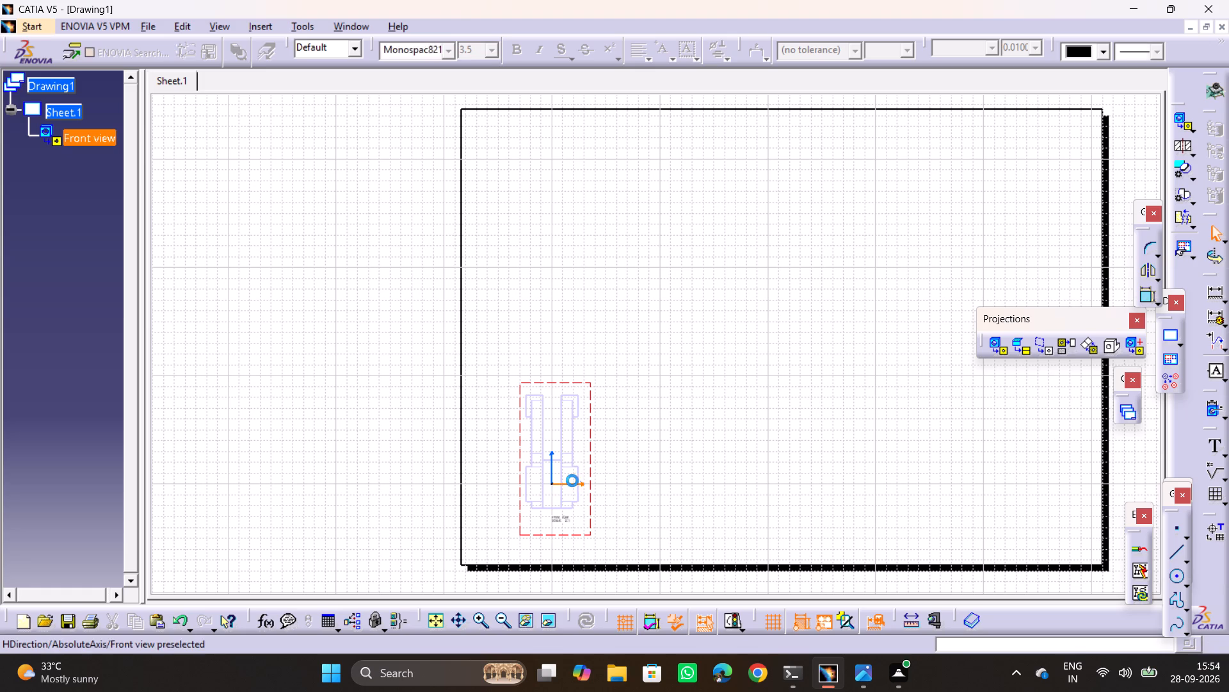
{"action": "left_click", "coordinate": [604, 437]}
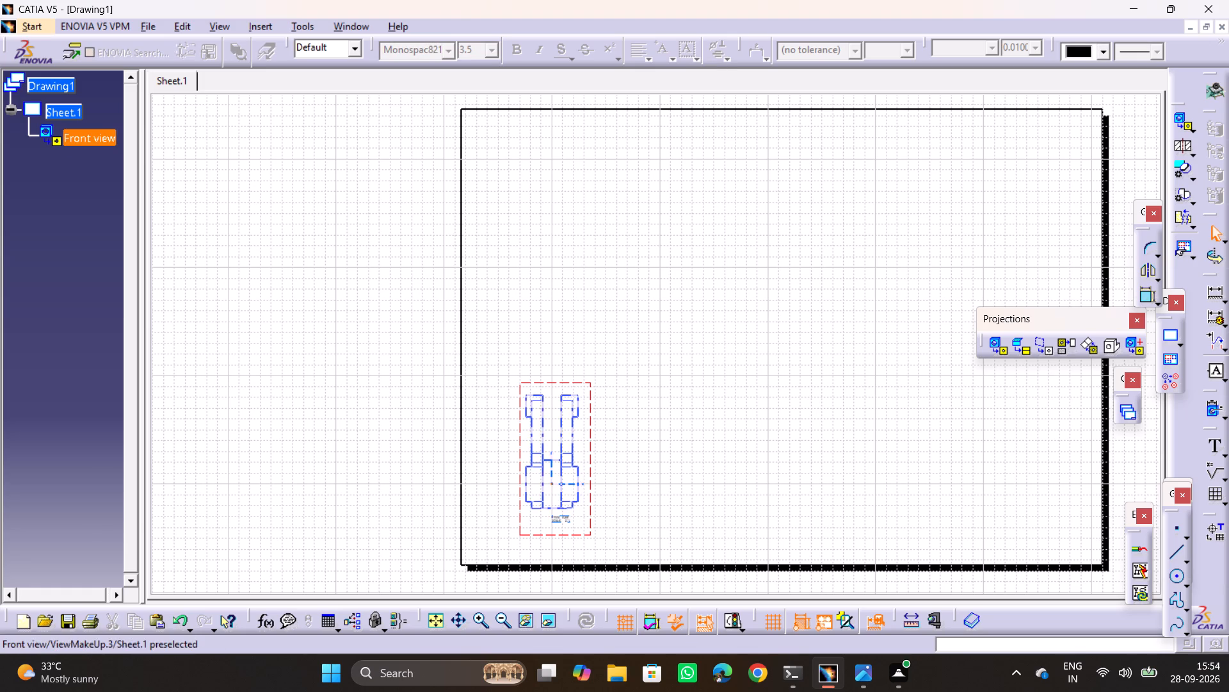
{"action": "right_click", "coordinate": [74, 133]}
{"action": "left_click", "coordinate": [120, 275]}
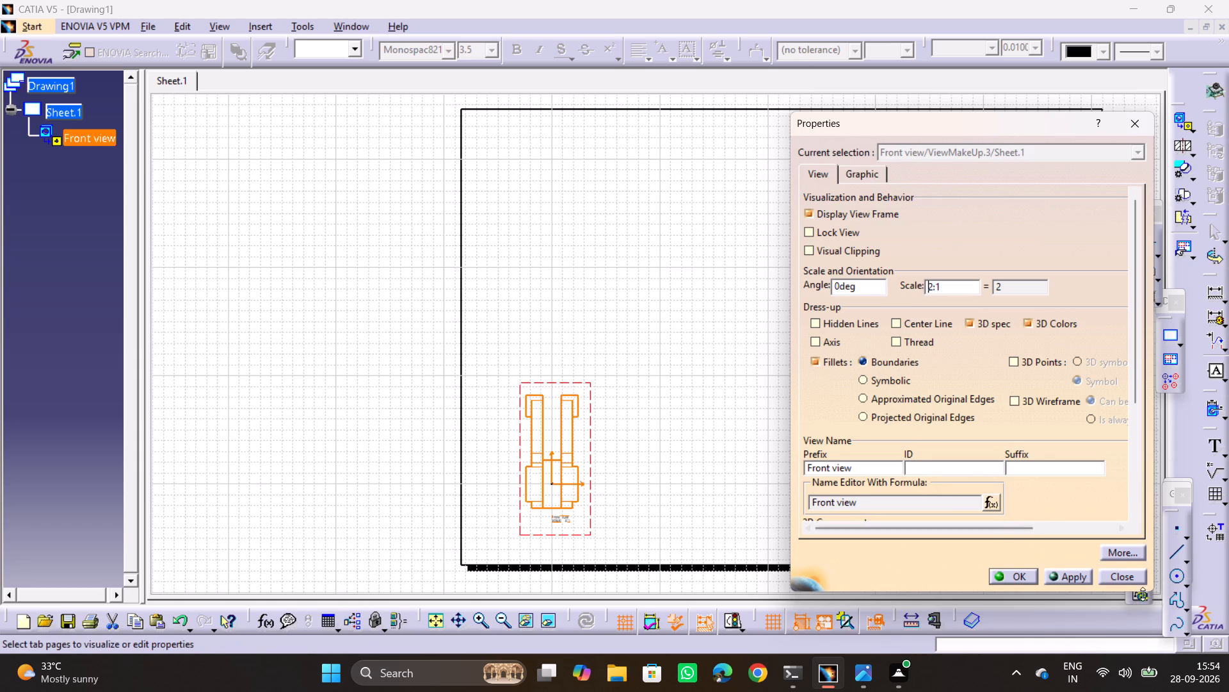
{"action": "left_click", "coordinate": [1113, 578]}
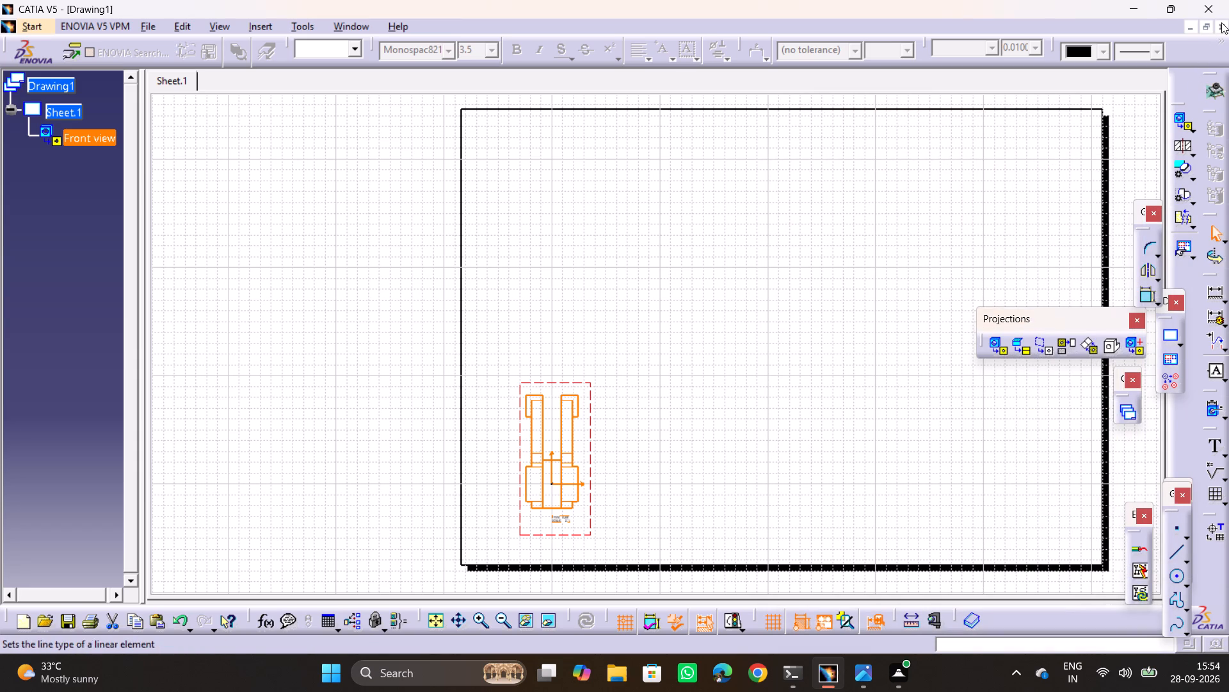
Close the current drawing and return to the bracket model.
{"action": "left_click", "coordinate": [1221, 22]}
{"action": "left_click", "coordinate": [666, 355]}
{"action": "left_click", "coordinate": [666, 359]}
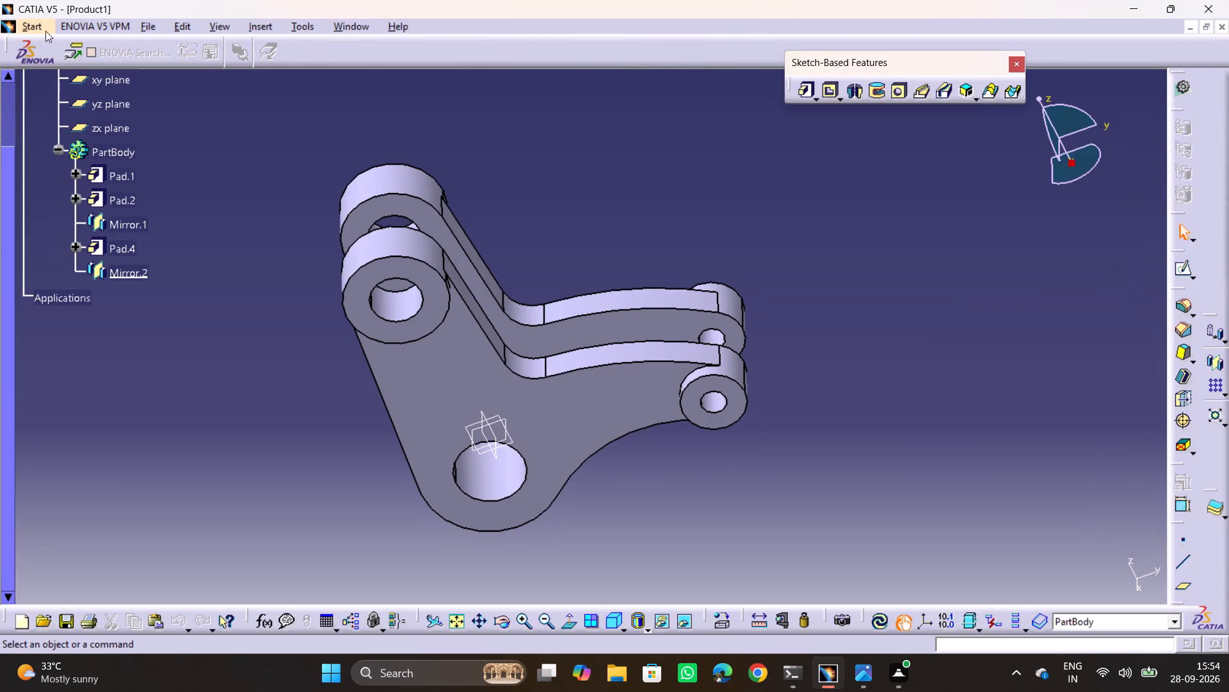
Create a Drafting document from the bracket using the front, bottom and right view layout on an A0 ISO sheet at 1:1.
{"action": "left_click", "coordinate": [39, 28]}
{"action": "left_click", "coordinate": [78, 95]}
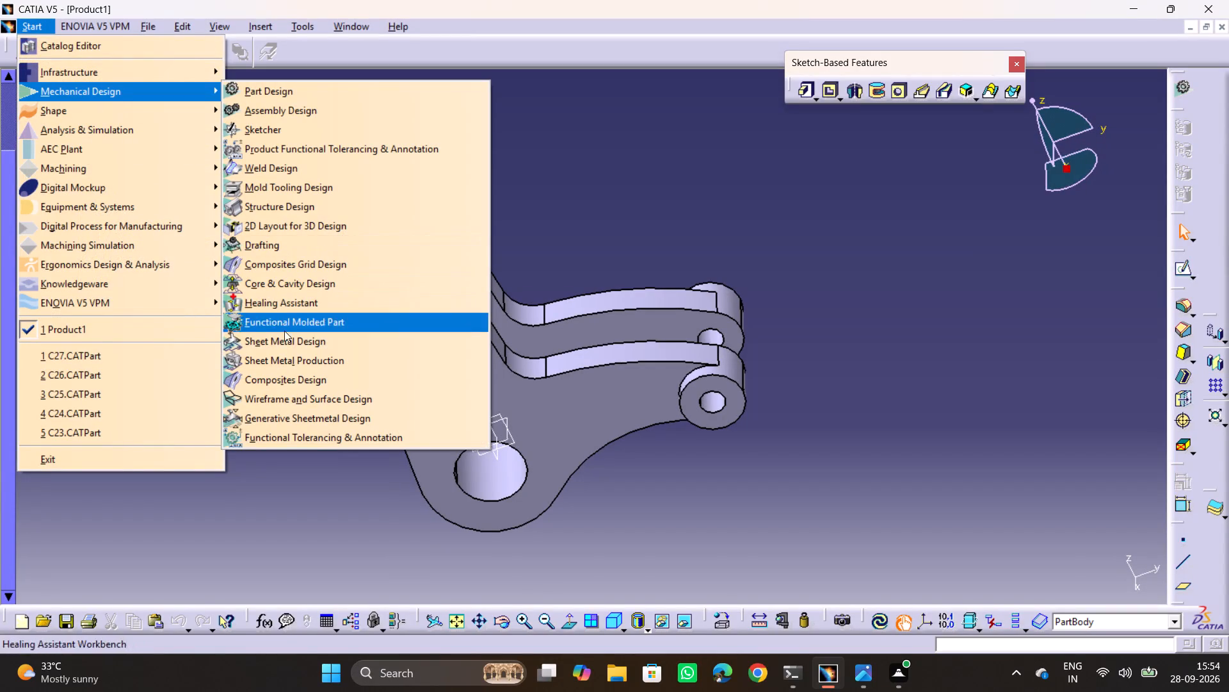
{"action": "left_click", "coordinate": [280, 252]}
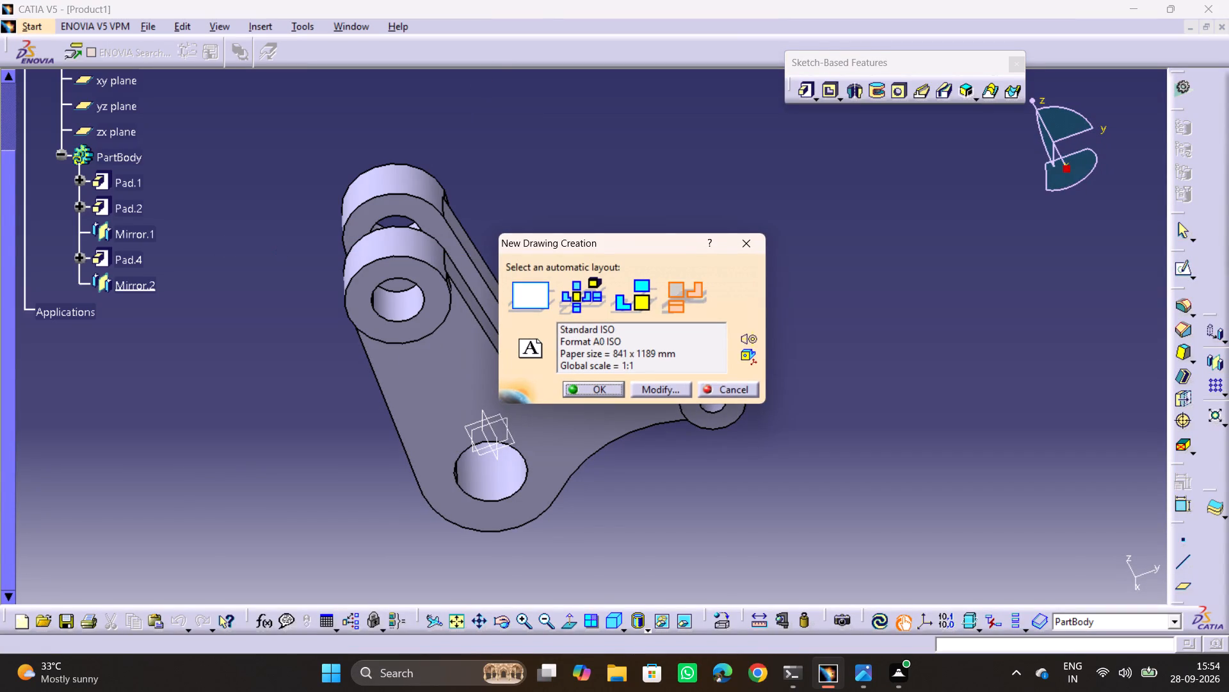
{"action": "left_click", "coordinate": [641, 290]}
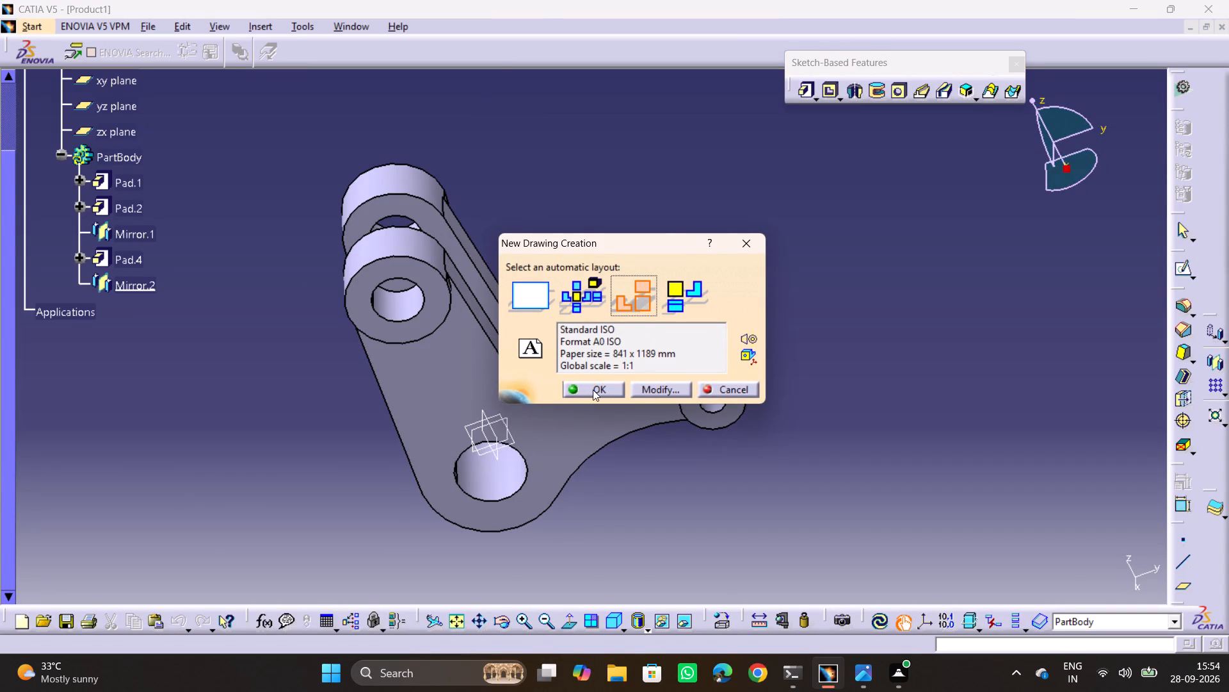
{"action": "left_click", "coordinate": [595, 388]}
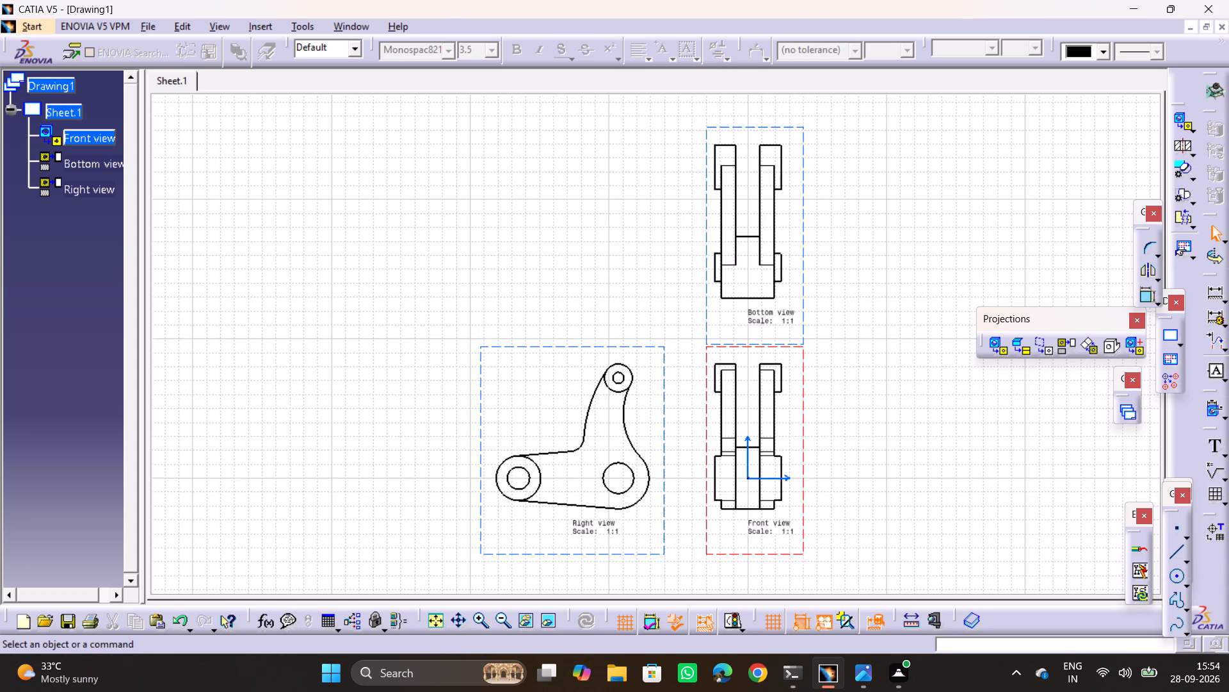
Change the format of Sheet.1 to A2 ISO in its properties.
{"action": "middle_click_drag", "start_coordinate": [460, 254], "coordinate": [486, 315], "text": "ctrl"}
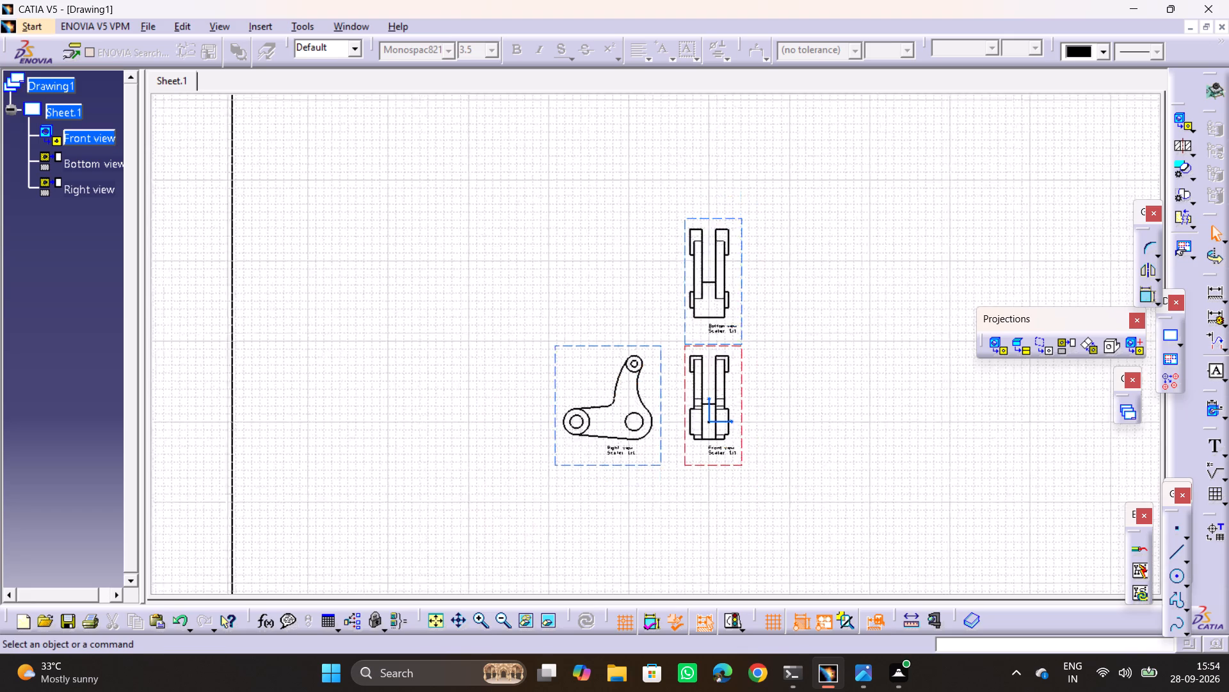
{"action": "middle_click_drag", "start_coordinate": [486, 315], "coordinate": [497, 340], "text": "ctrl"}
{"action": "right_click", "coordinate": [67, 116]}
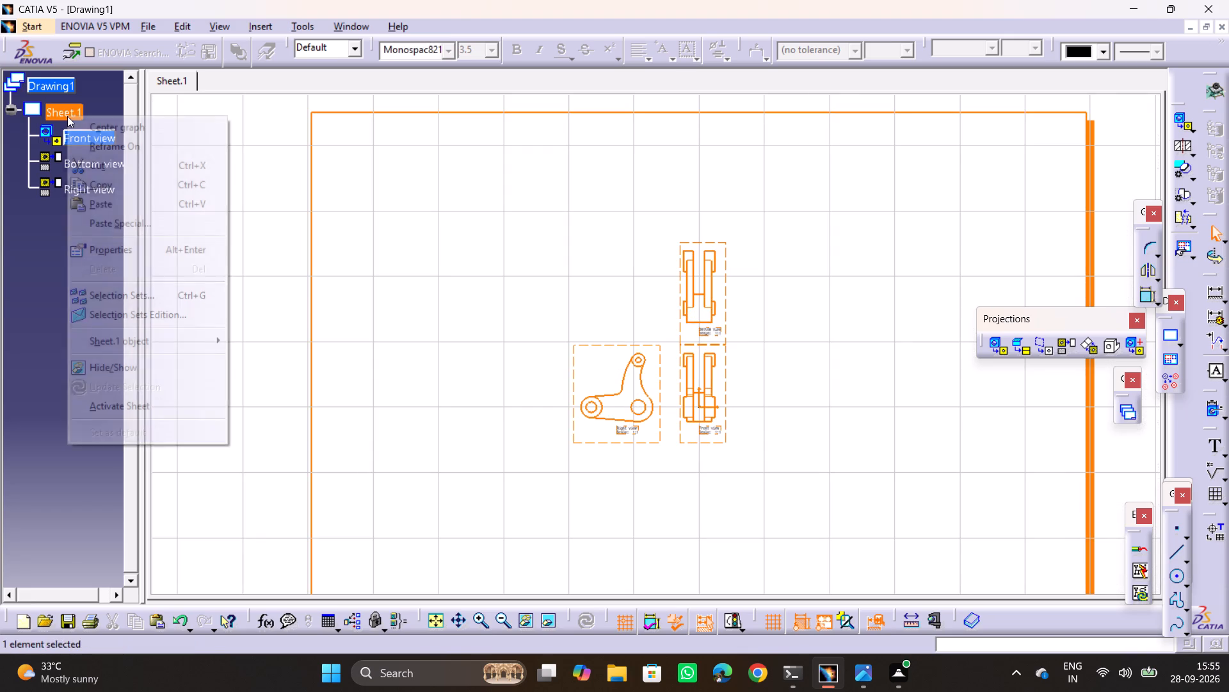
{"action": "left_click", "coordinate": [120, 247]}
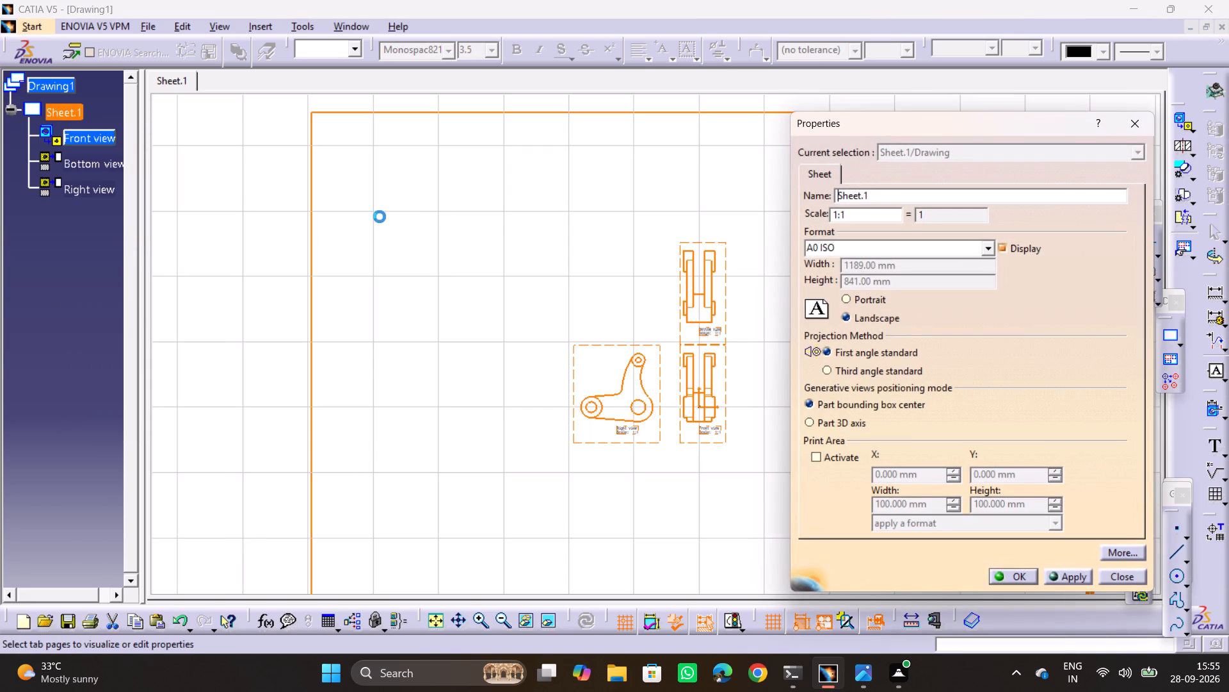
{"action": "left_click", "coordinate": [987, 249]}
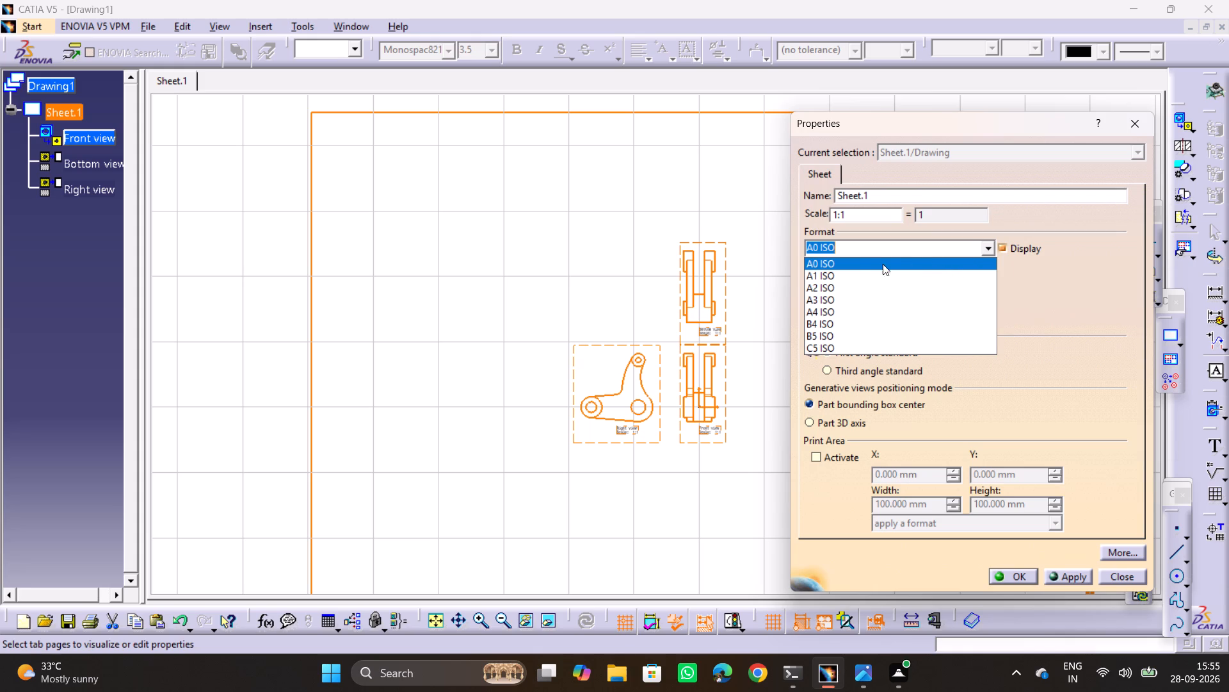
{"action": "left_click", "coordinate": [841, 289]}
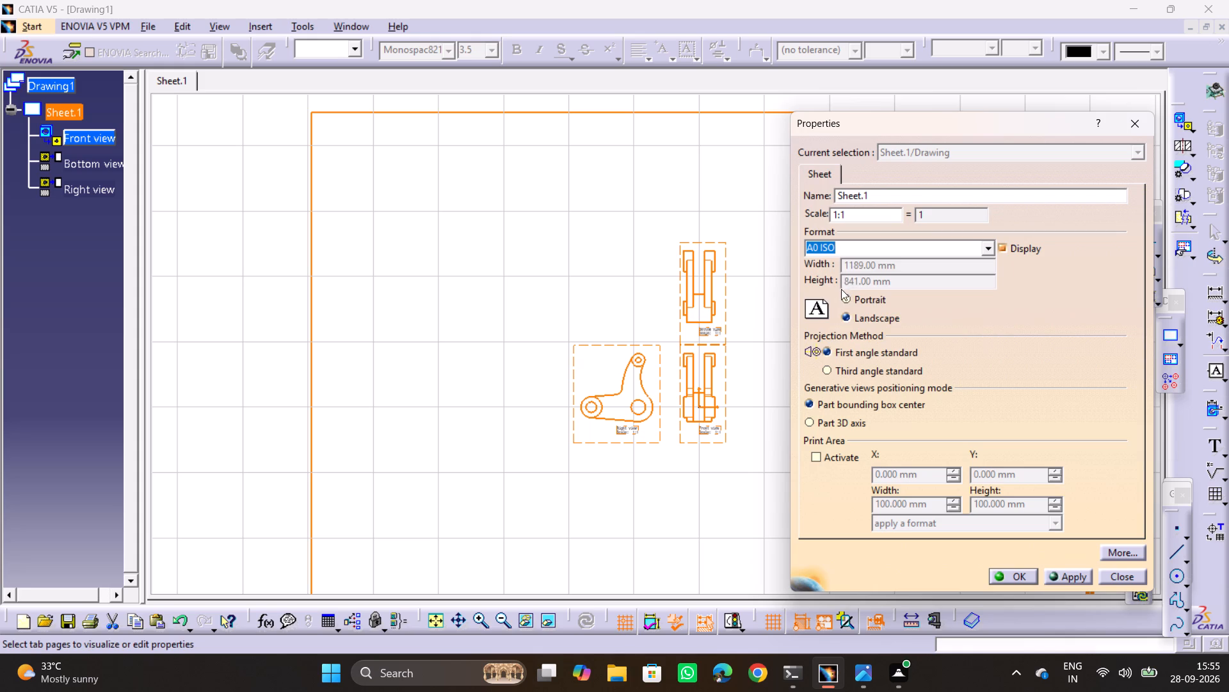
{"action": "left_click", "coordinate": [1064, 582]}
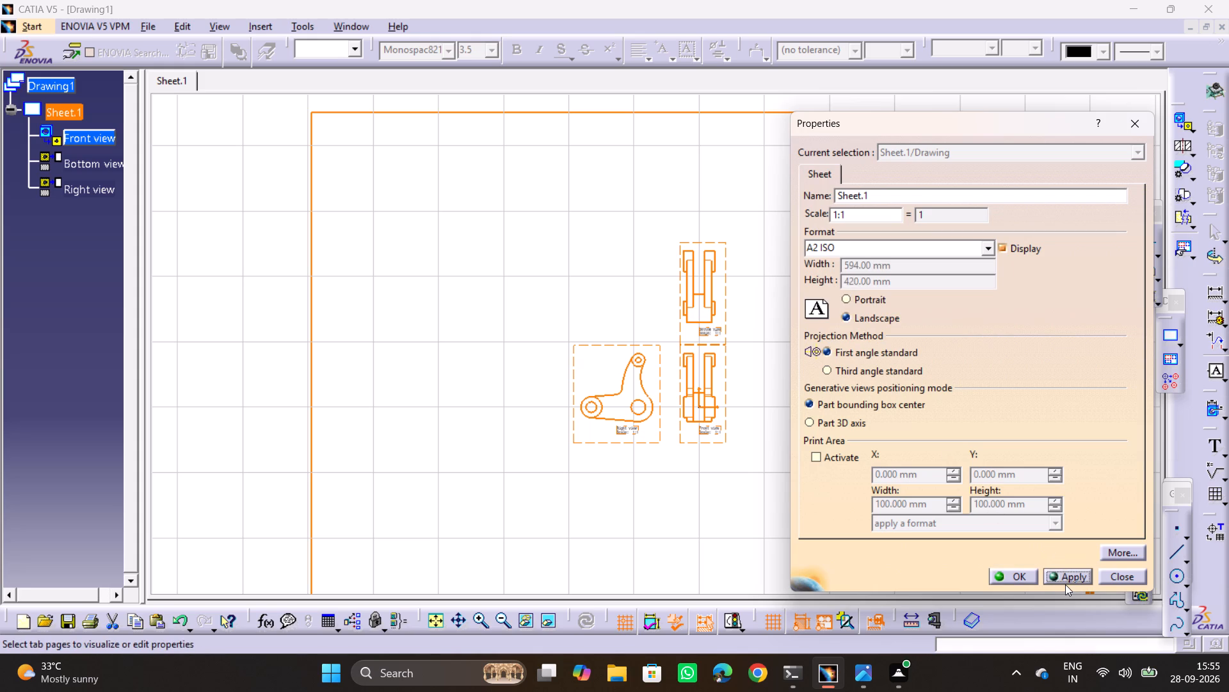
{"action": "left_click", "coordinate": [1071, 577]}
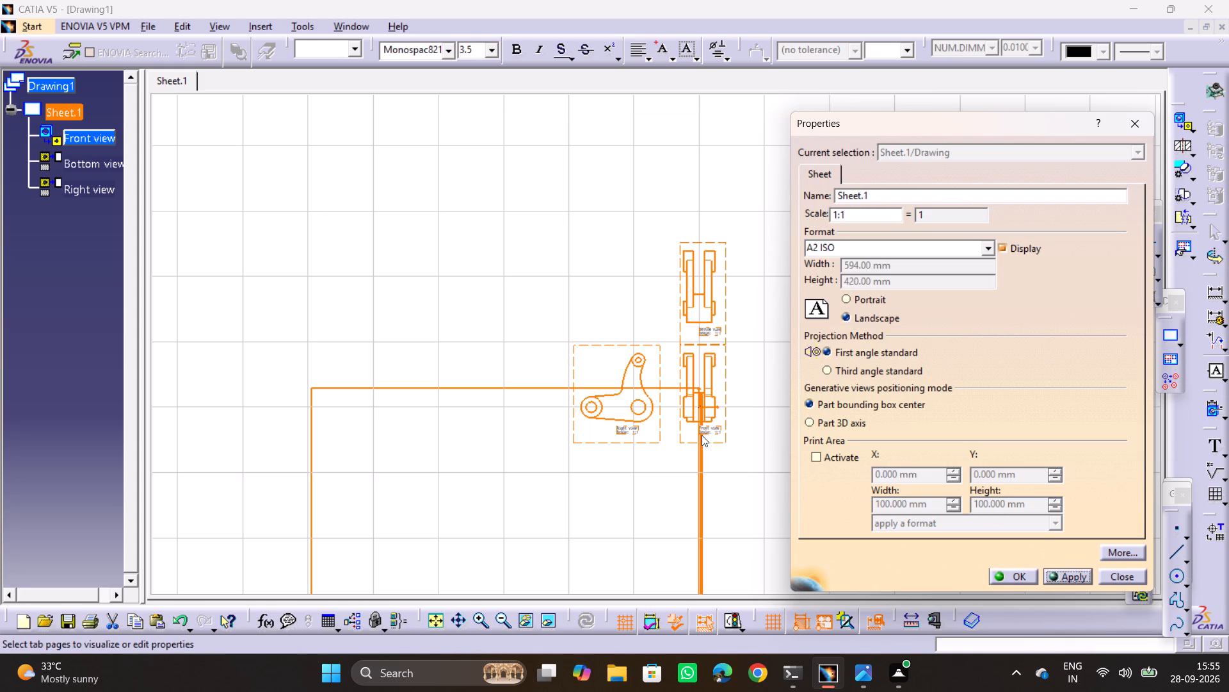
{"action": "middle_click_drag", "start_coordinate": [702, 435], "coordinate": [764, 322]}
{"action": "left_click", "coordinate": [1019, 576]}
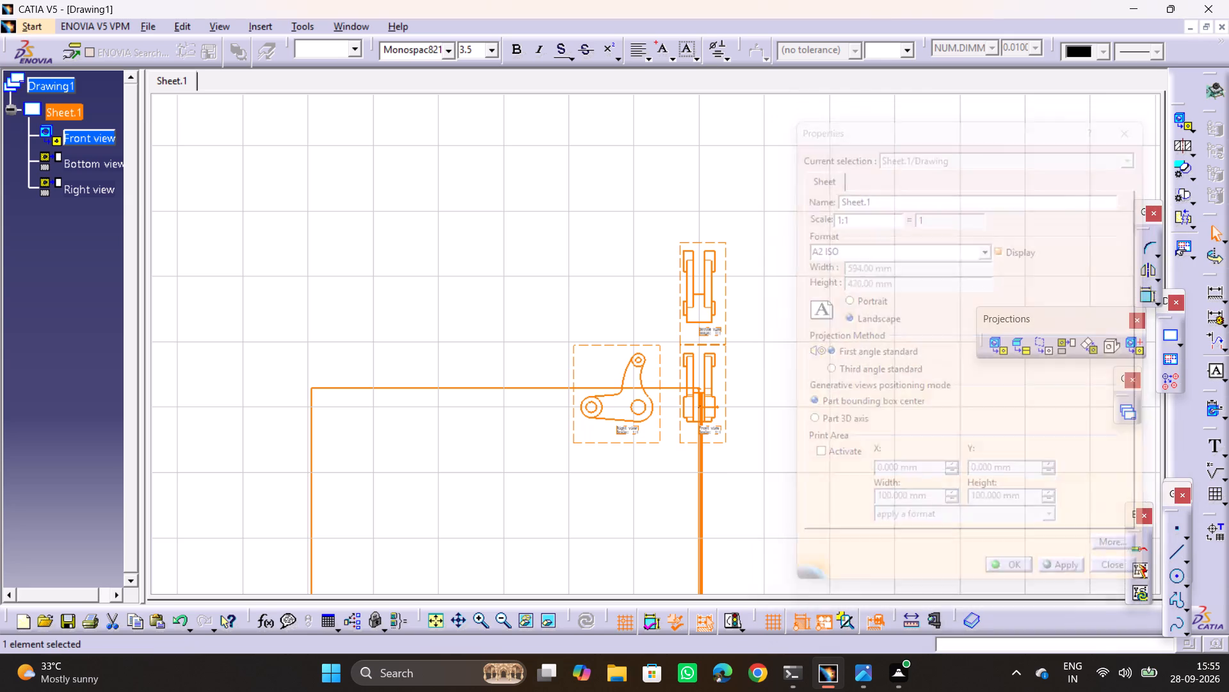
Move the front view, with its linked views, into the lower-left corner of the A2 sheet.
{"action": "middle_click_drag", "start_coordinate": [828, 541], "coordinate": [1024, 363]}
{"action": "left_click_drag", "start_coordinate": [851, 262], "coordinate": [798, 320]}
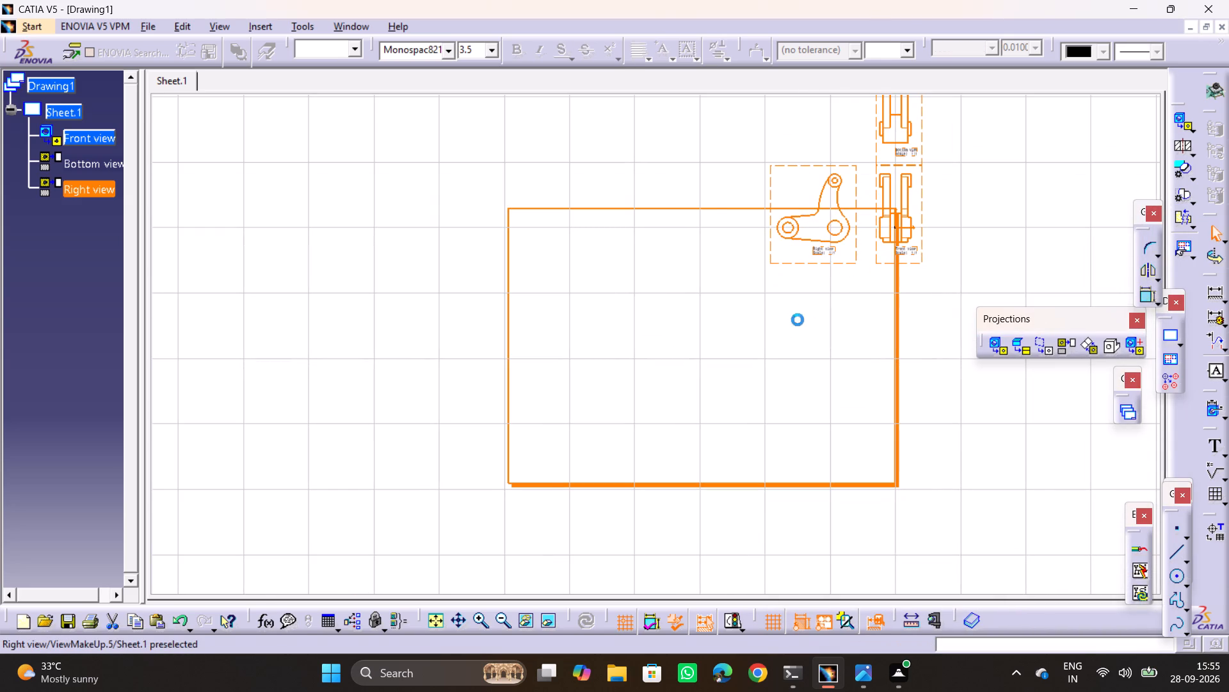
{"action": "left_click_drag", "start_coordinate": [798, 320], "coordinate": [654, 406]}
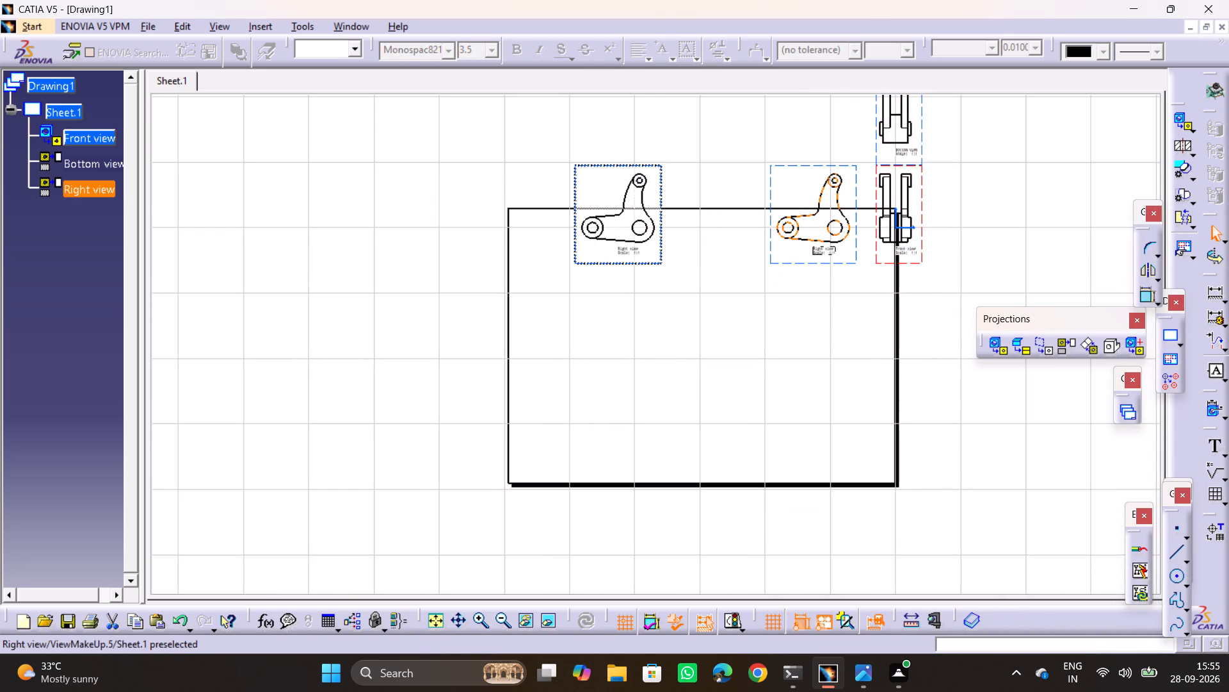
{"action": "left_click_drag", "start_coordinate": [876, 258], "coordinate": [571, 445]}
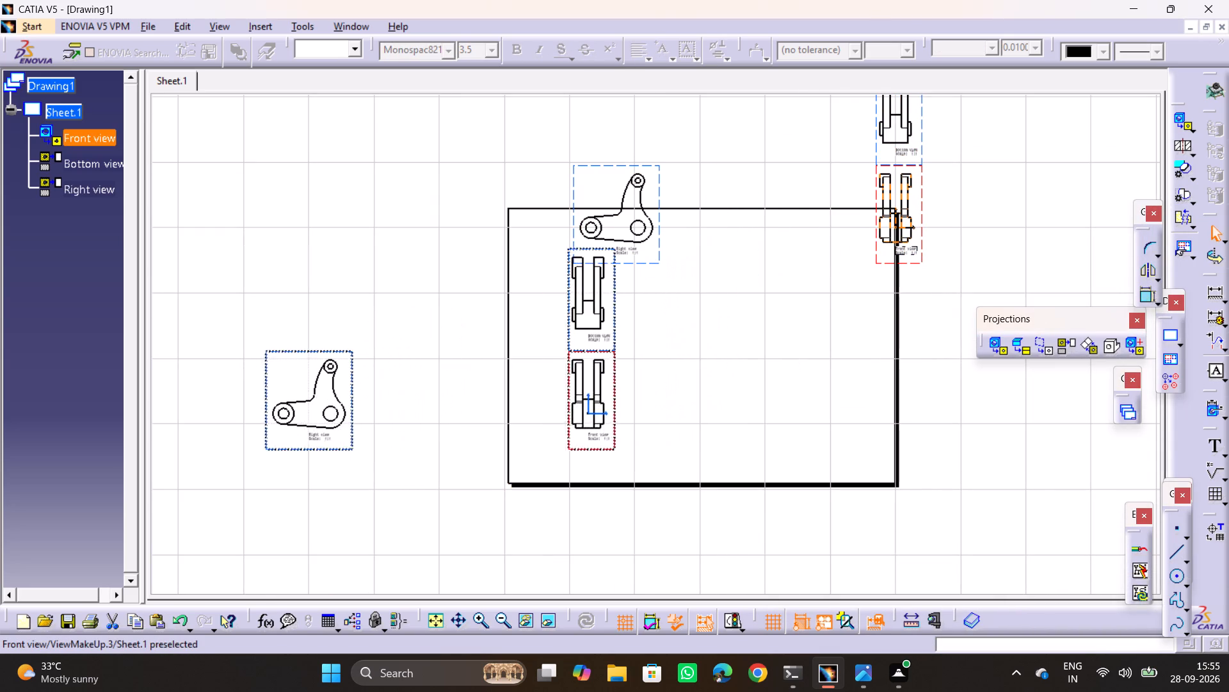
{"action": "left_click_drag", "start_coordinate": [571, 445], "coordinate": [527, 466]}
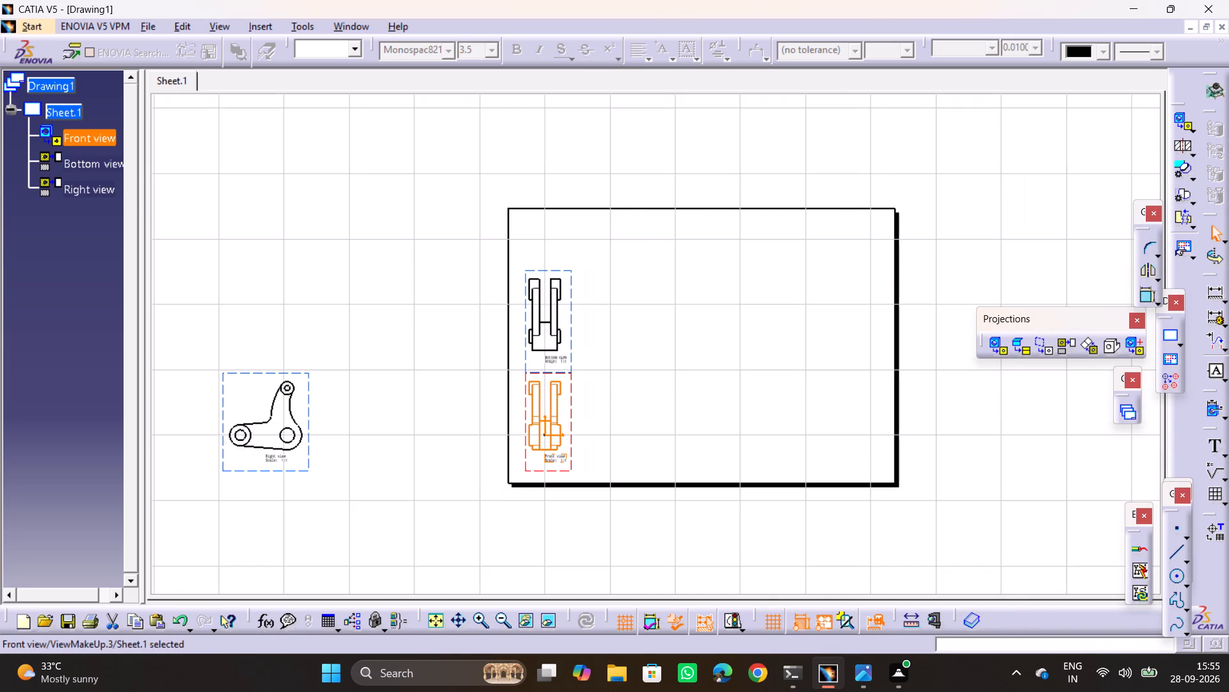
{"action": "left_click", "coordinate": [357, 361]}
Move the right view inside the sheet, near its lower-right corner and level with the front view.
{"action": "left_click_drag", "start_coordinate": [289, 471], "coordinate": [699, 479]}
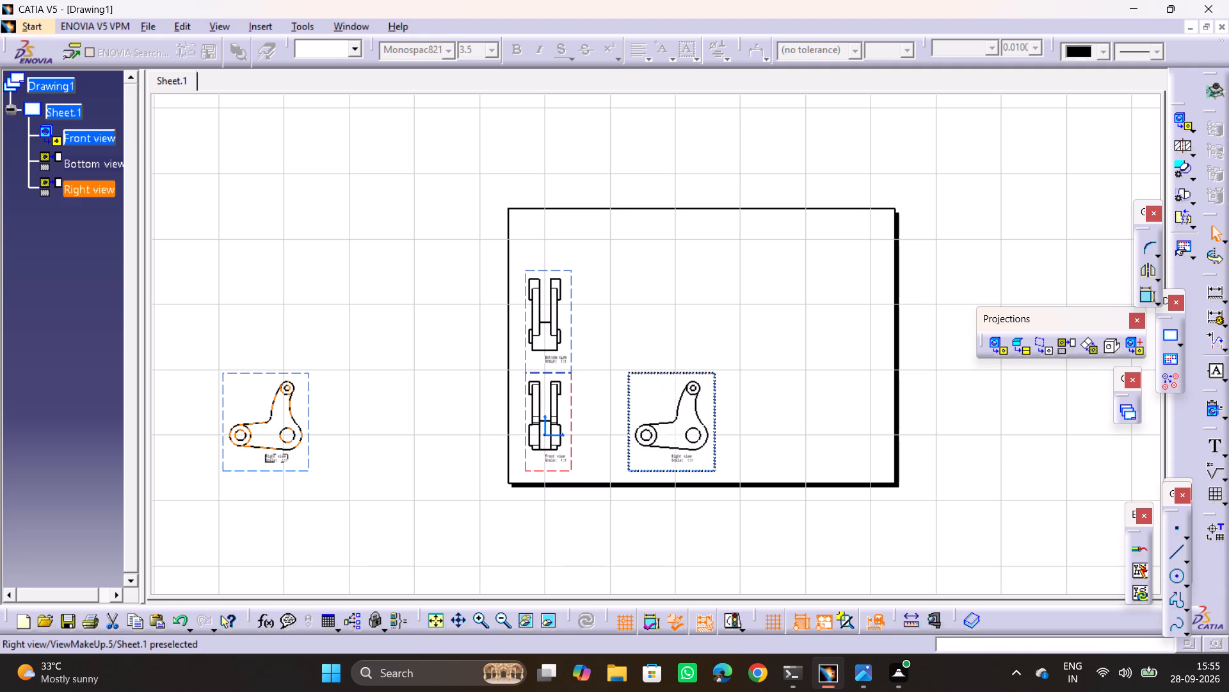
{"action": "left_click_drag", "start_coordinate": [699, 479], "coordinate": [794, 472]}
{"action": "left_click", "coordinate": [677, 426]}
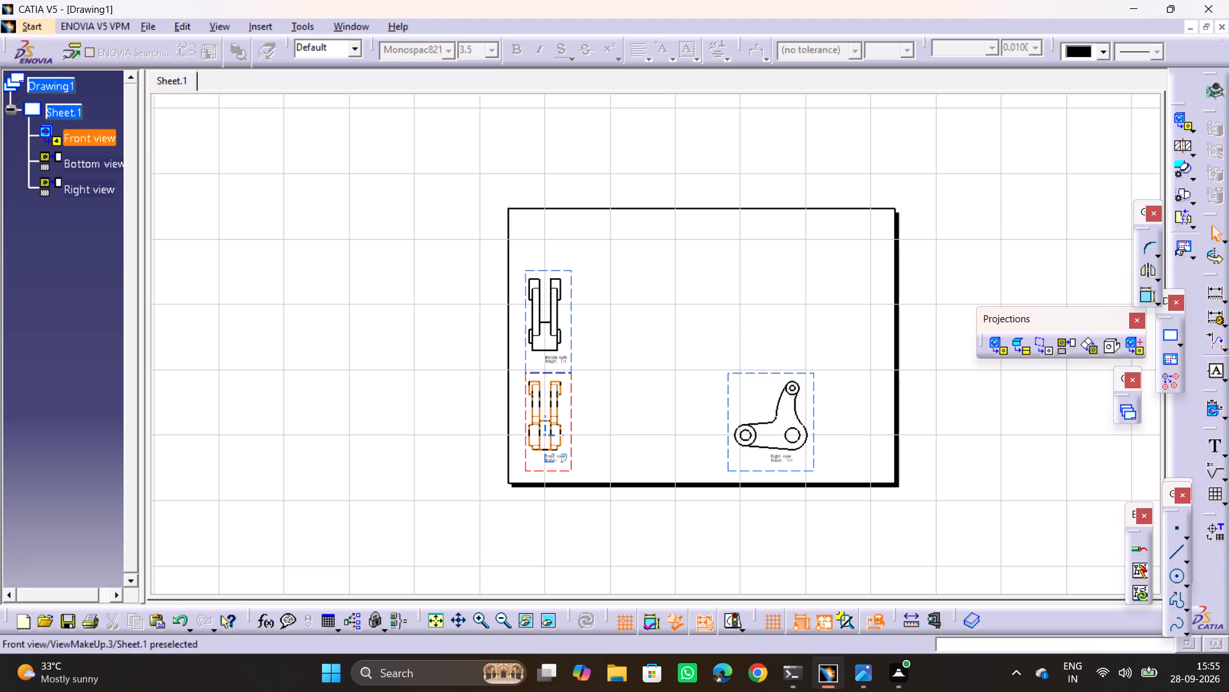
Move the bottom view up toward the sheet's upper edge, leaving a gap above the front view.
{"action": "left_click_drag", "start_coordinate": [574, 352], "coordinate": [572, 306]}
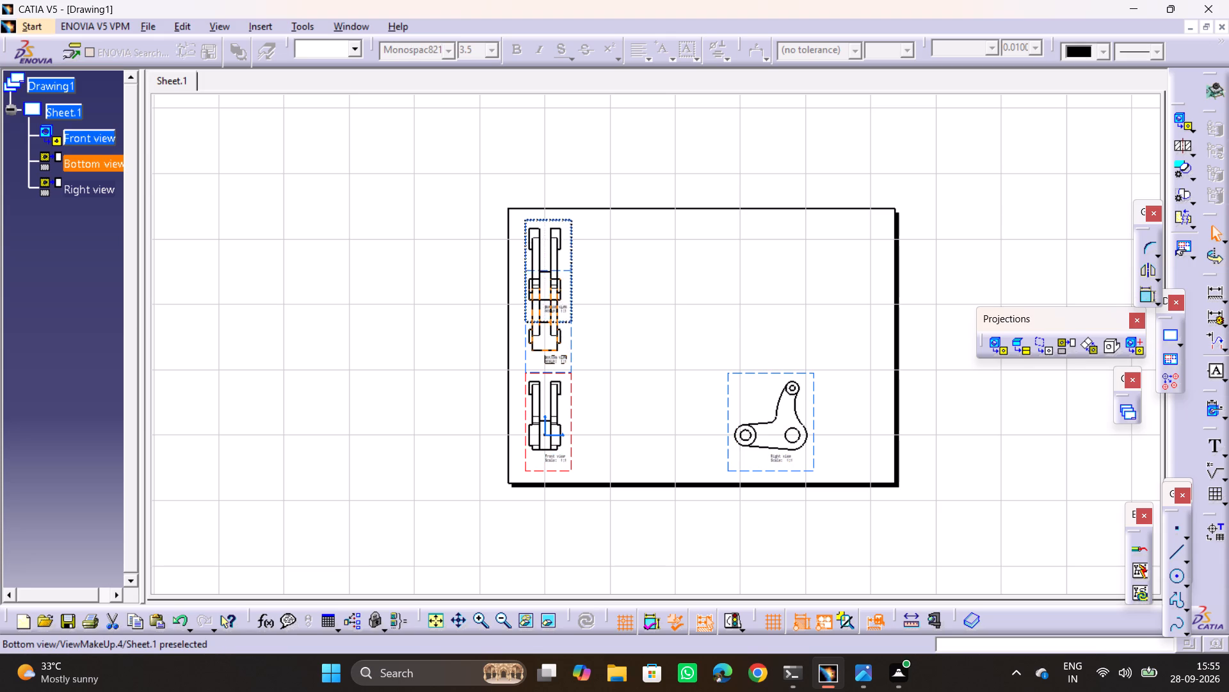
{"action": "left_click_drag", "start_coordinate": [572, 306], "coordinate": [572, 309]}
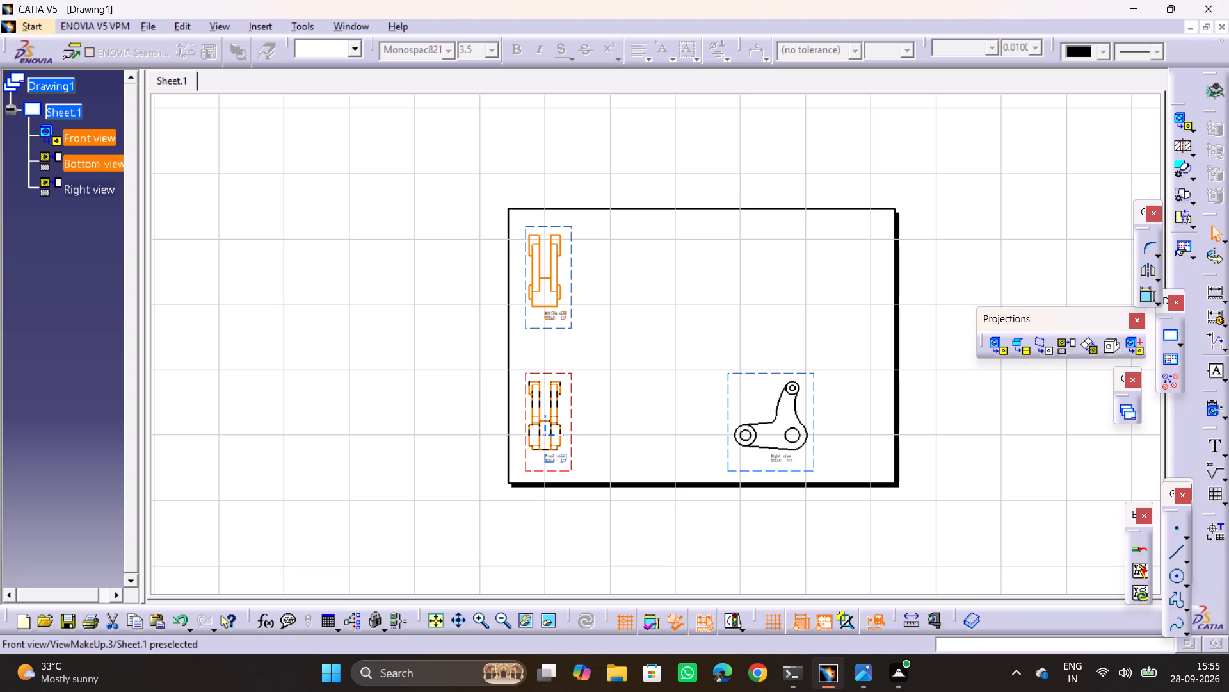
Shift the front view and its linked views so all three sit clear of the sheet's borders.
{"action": "left_click_drag", "start_coordinate": [570, 459], "coordinate": [611, 469]}
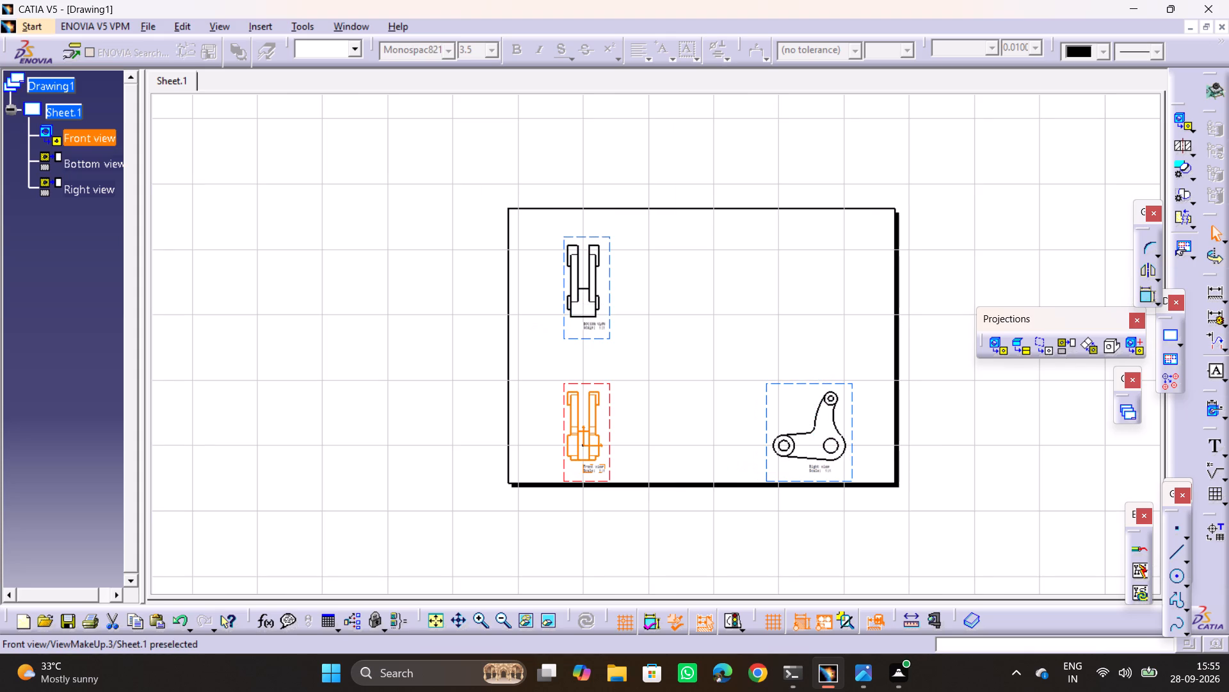
{"action": "left_click", "coordinate": [379, 363]}
{"action": "left_click_drag", "start_coordinate": [564, 466], "coordinate": [559, 463]}
{"action": "left_click_drag", "start_coordinate": [559, 463], "coordinate": [534, 451]}
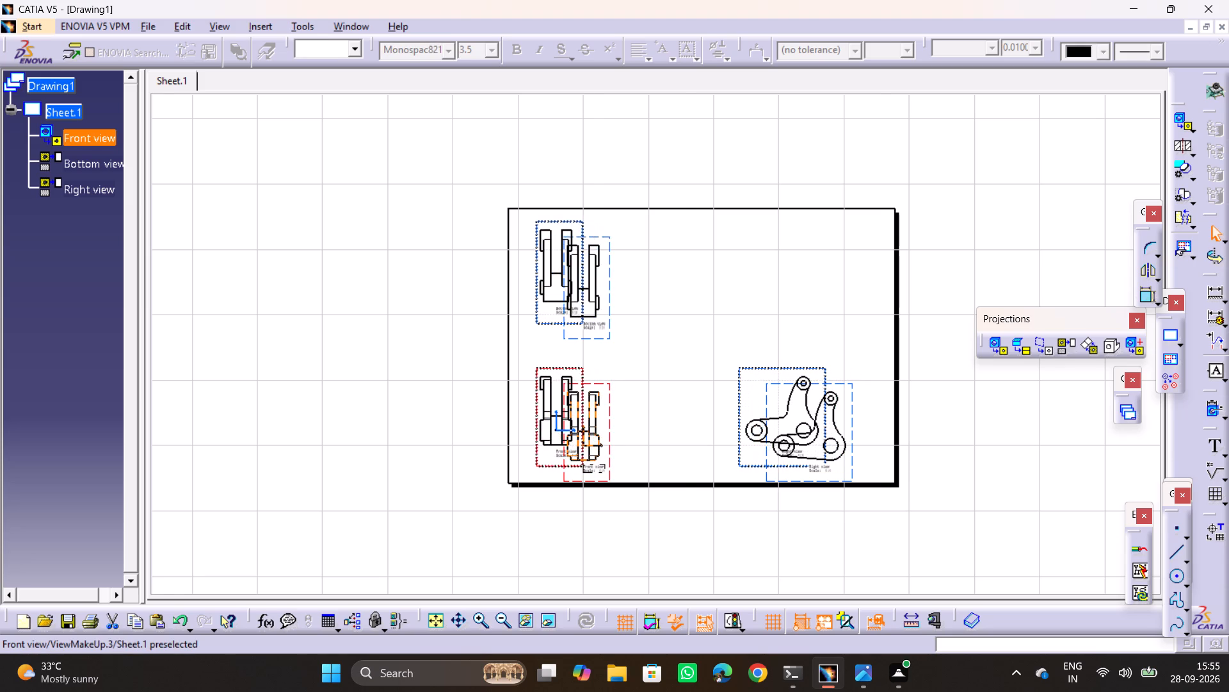
{"action": "left_click_drag", "start_coordinate": [534, 451], "coordinate": [533, 451]}
{"action": "left_click", "coordinate": [289, 306]}
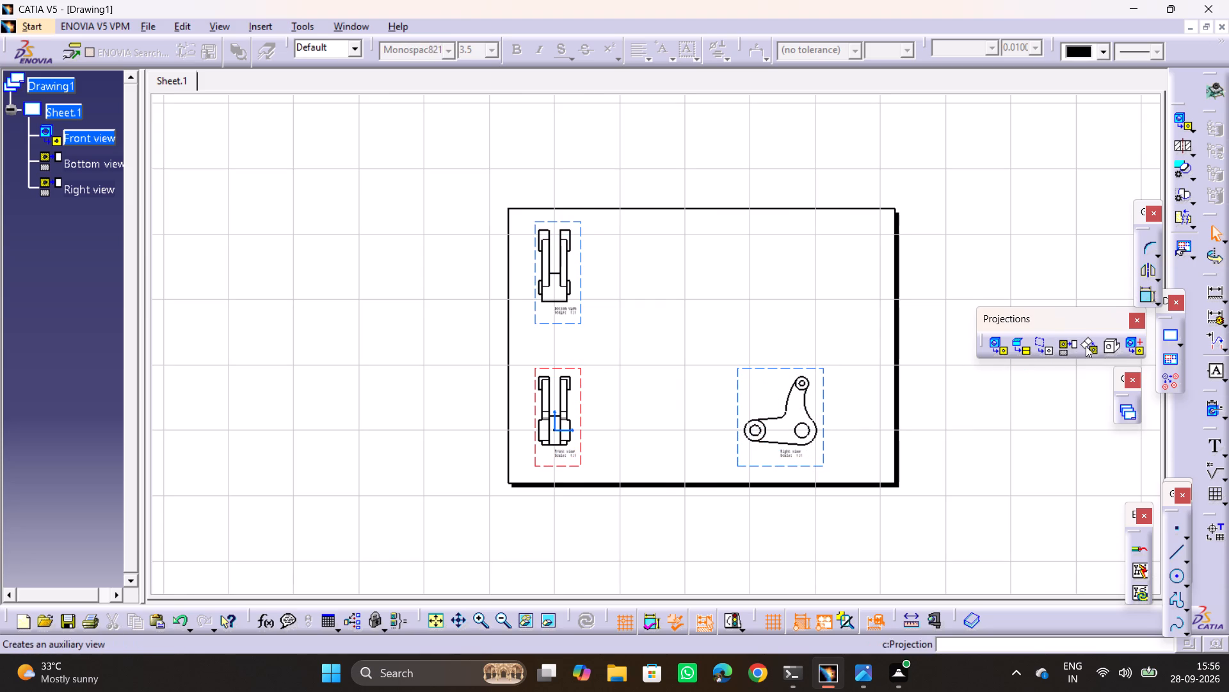
Add an isometric view of the Product1 bracket, small bosses facing lower-left and large bosses on top, at the sheet's upper-right corner.
{"action": "left_click", "coordinate": [1106, 350]}
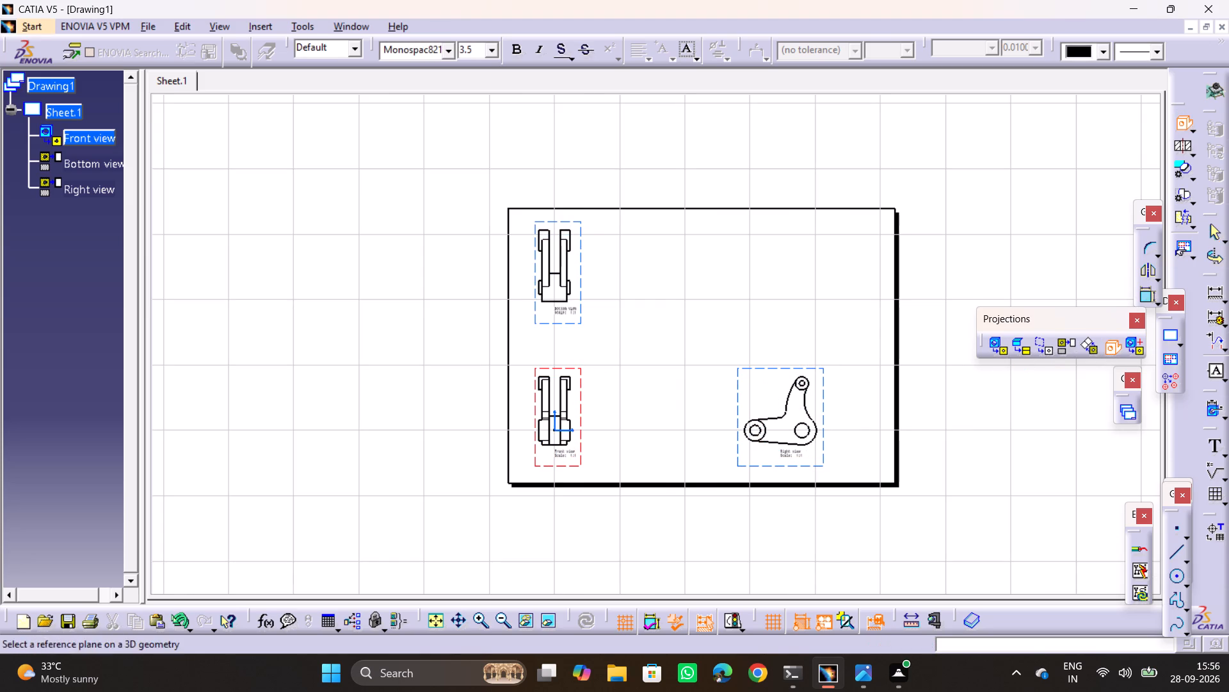
{"action": "left_click", "coordinate": [357, 26]}
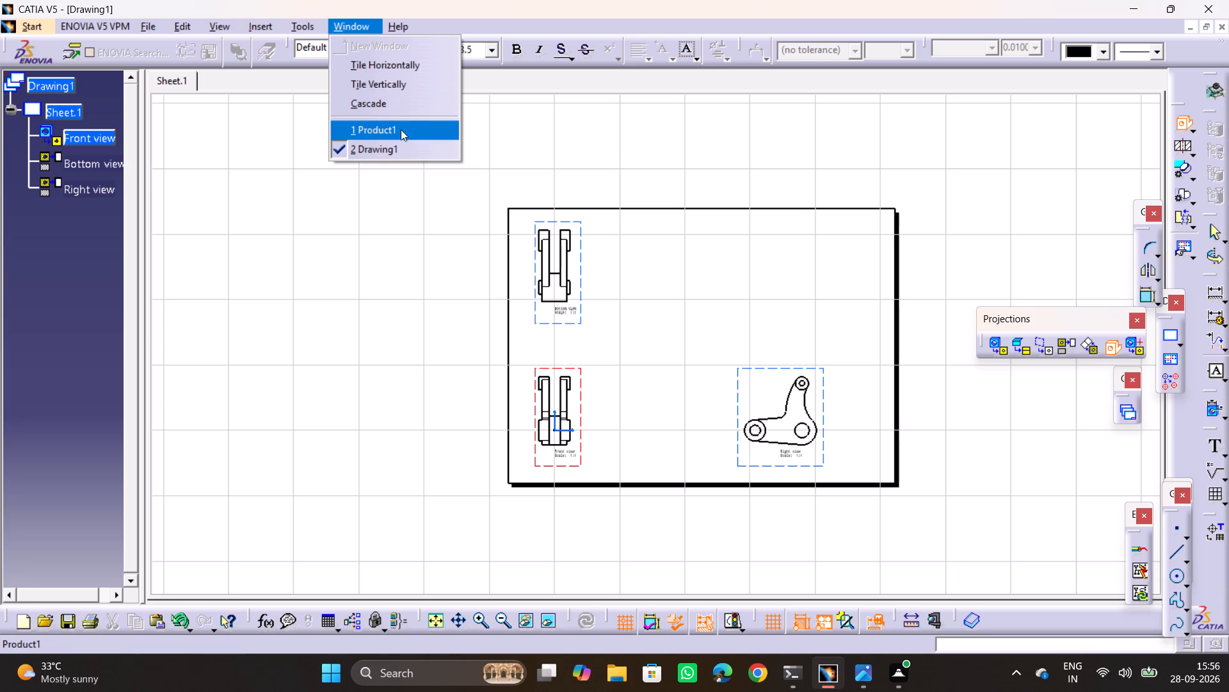
{"action": "left_click", "coordinate": [389, 128]}
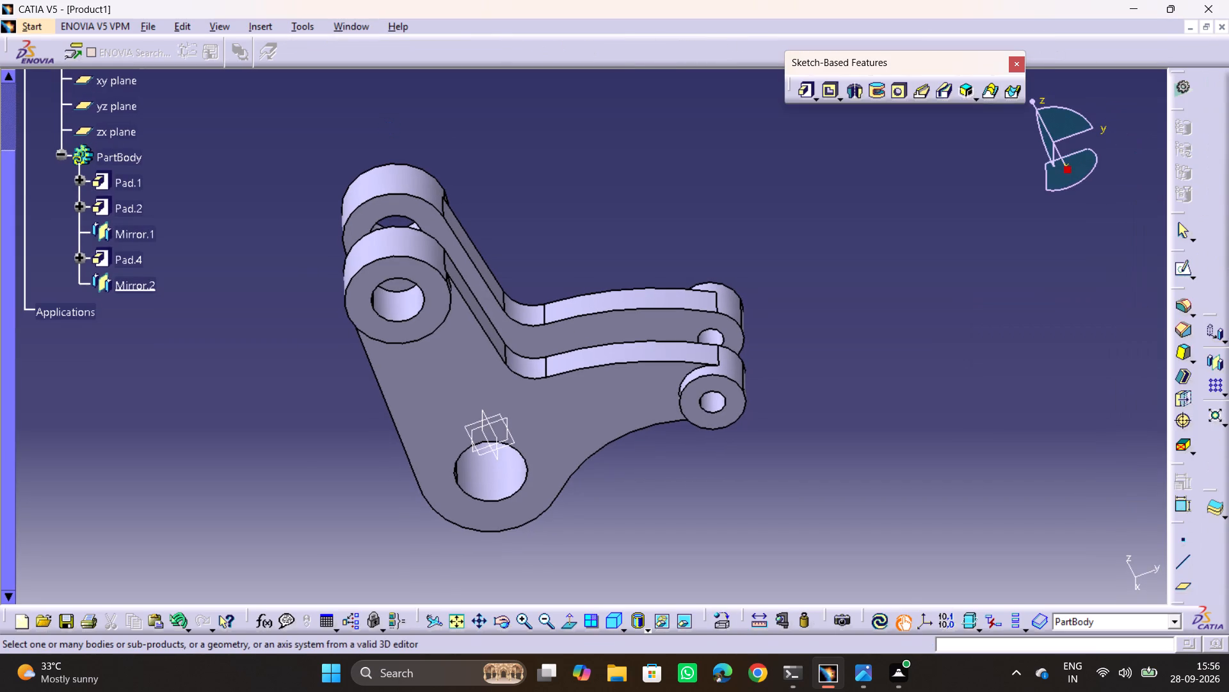
{"action": "middle_click_drag", "start_coordinate": [923, 349], "coordinate": [882, 358]}
{"action": "left_click_drag", "start_coordinate": [901, 353], "coordinate": [882, 358]}
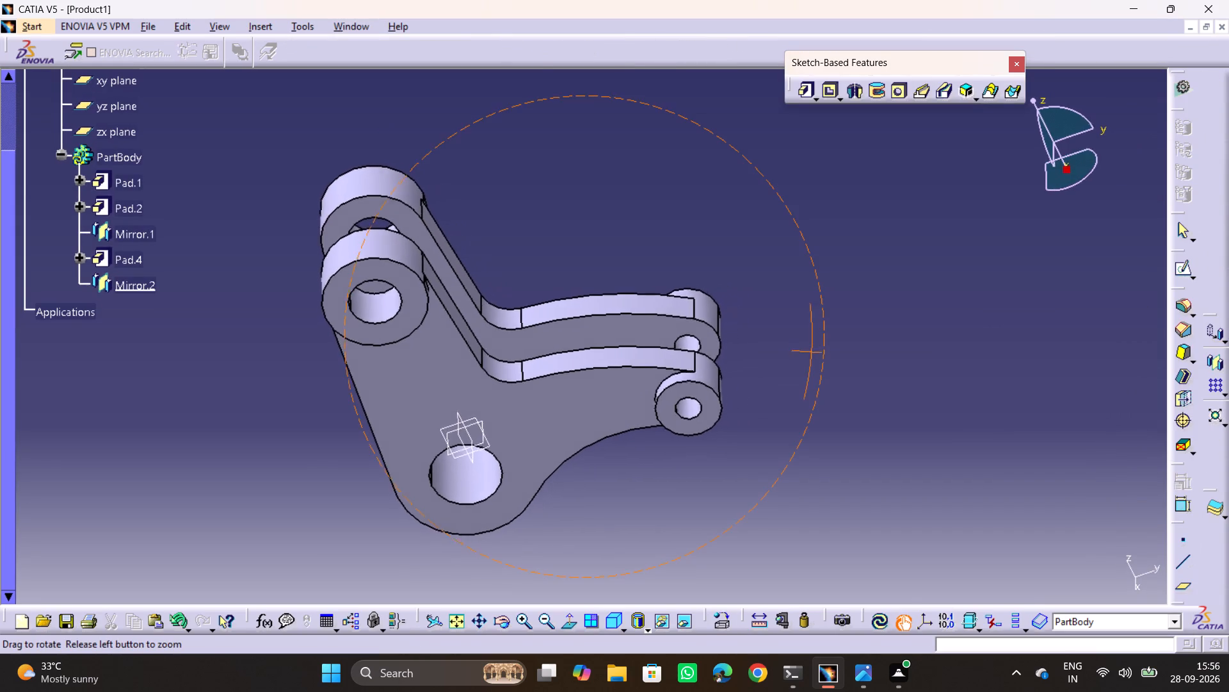
{"action": "left_click_drag", "start_coordinate": [882, 358], "coordinate": [322, 397]}
{"action": "middle_click_drag", "start_coordinate": [882, 358], "coordinate": [321, 397]}
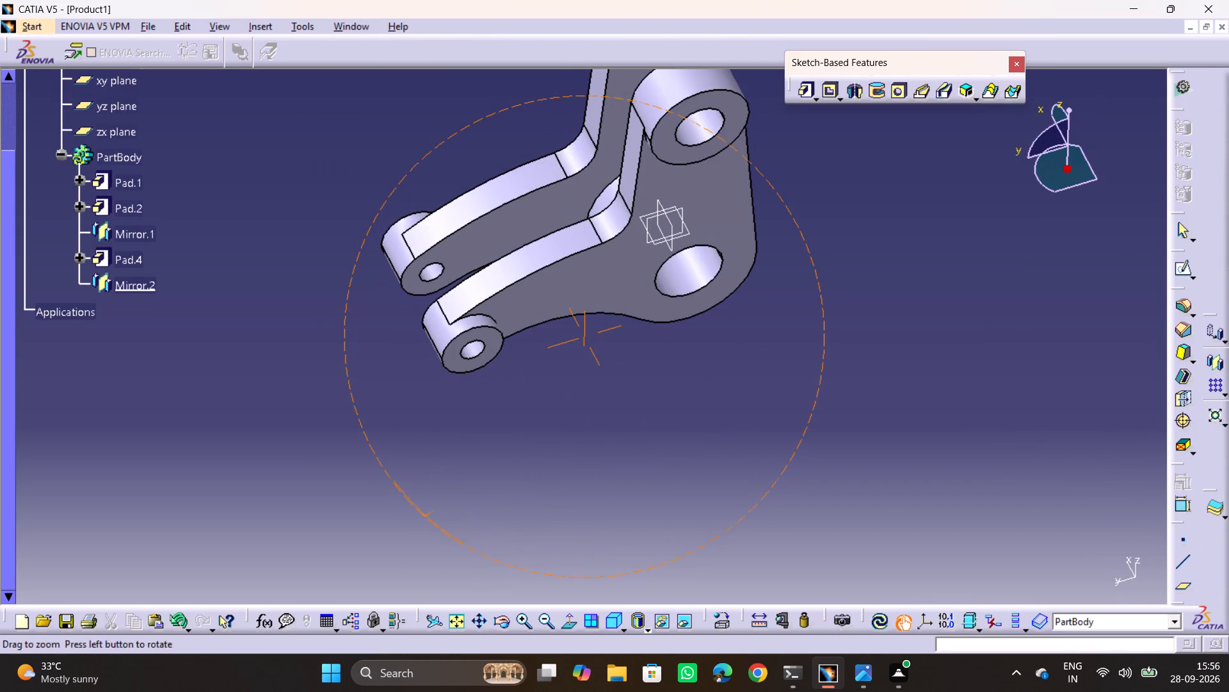
{"action": "middle_click", "coordinate": [463, 398]}
{"action": "middle_click_drag", "start_coordinate": [662, 399], "coordinate": [670, 275]}
{"action": "left_click_drag", "start_coordinate": [662, 399], "coordinate": [670, 275]}
{"action": "middle_click_drag", "start_coordinate": [667, 275], "coordinate": [675, 283]}
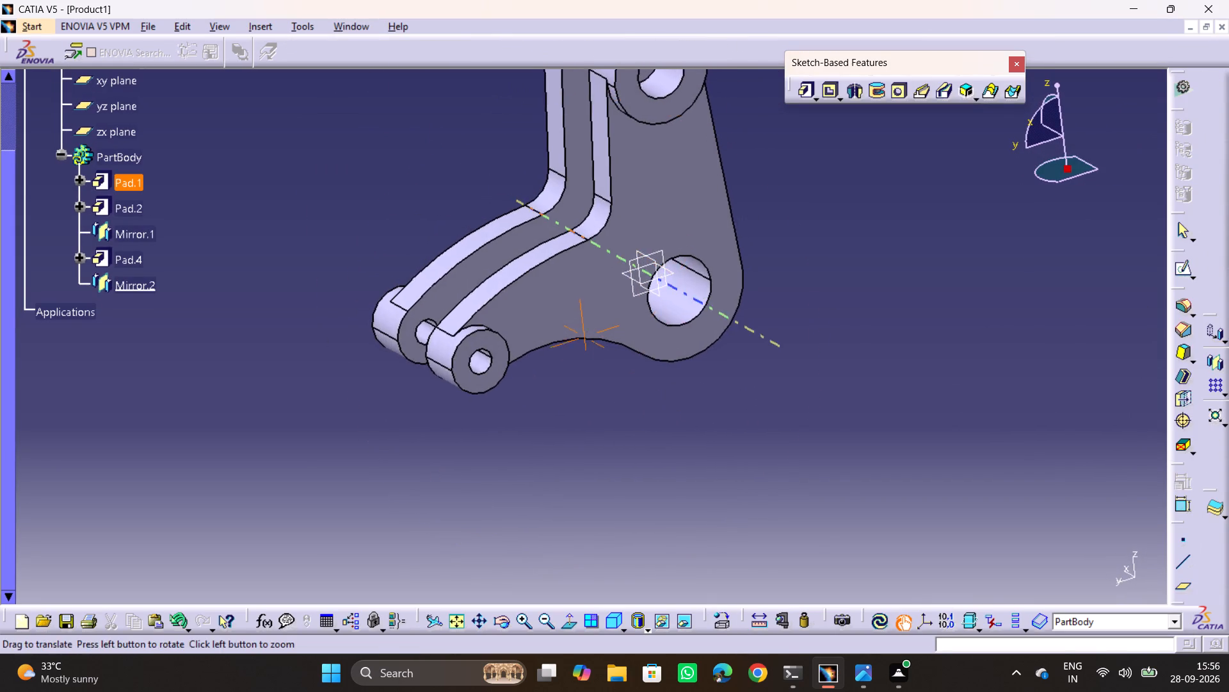
{"action": "middle_click_drag", "start_coordinate": [675, 283], "coordinate": [776, 479]}
{"action": "middle_click_drag", "start_coordinate": [595, 532], "coordinate": [569, 477]}
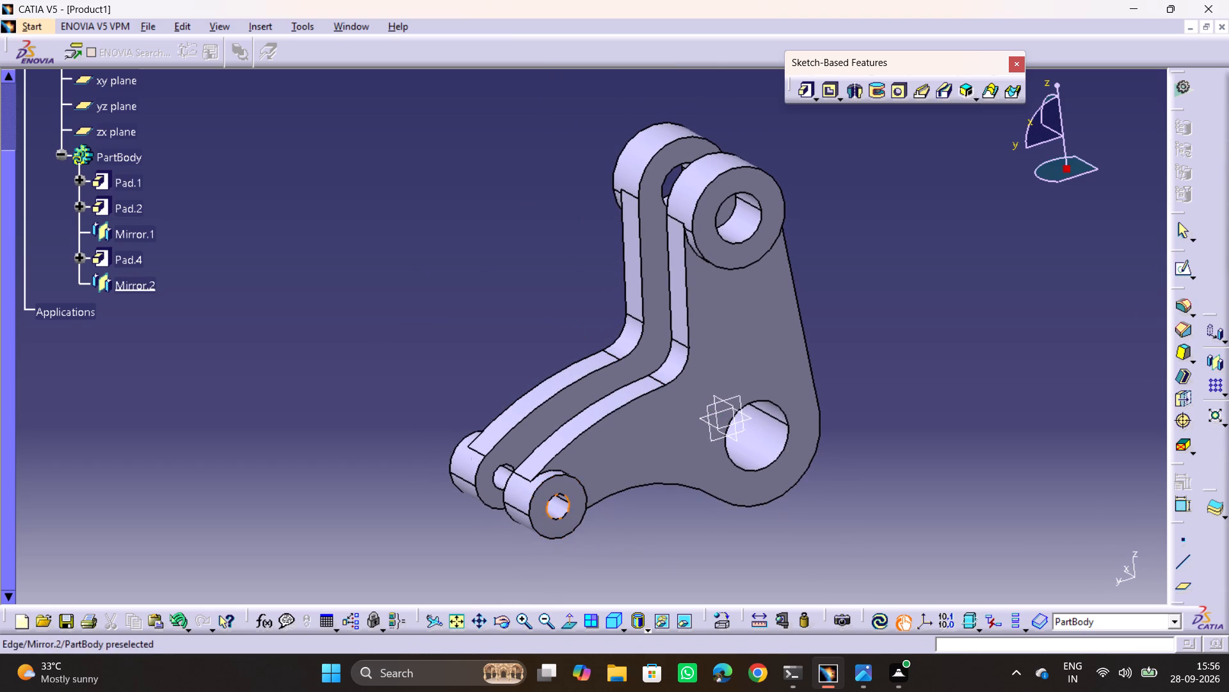
{"action": "left_click", "coordinate": [561, 504]}
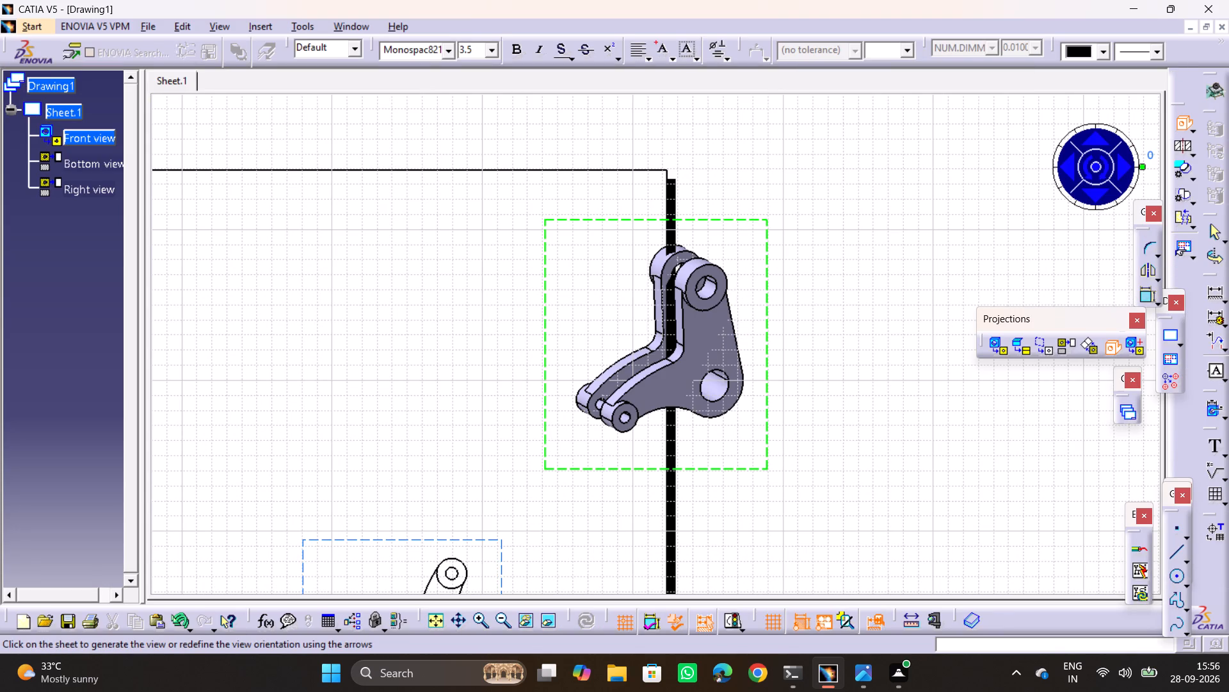
{"action": "left_click", "coordinate": [807, 434]}
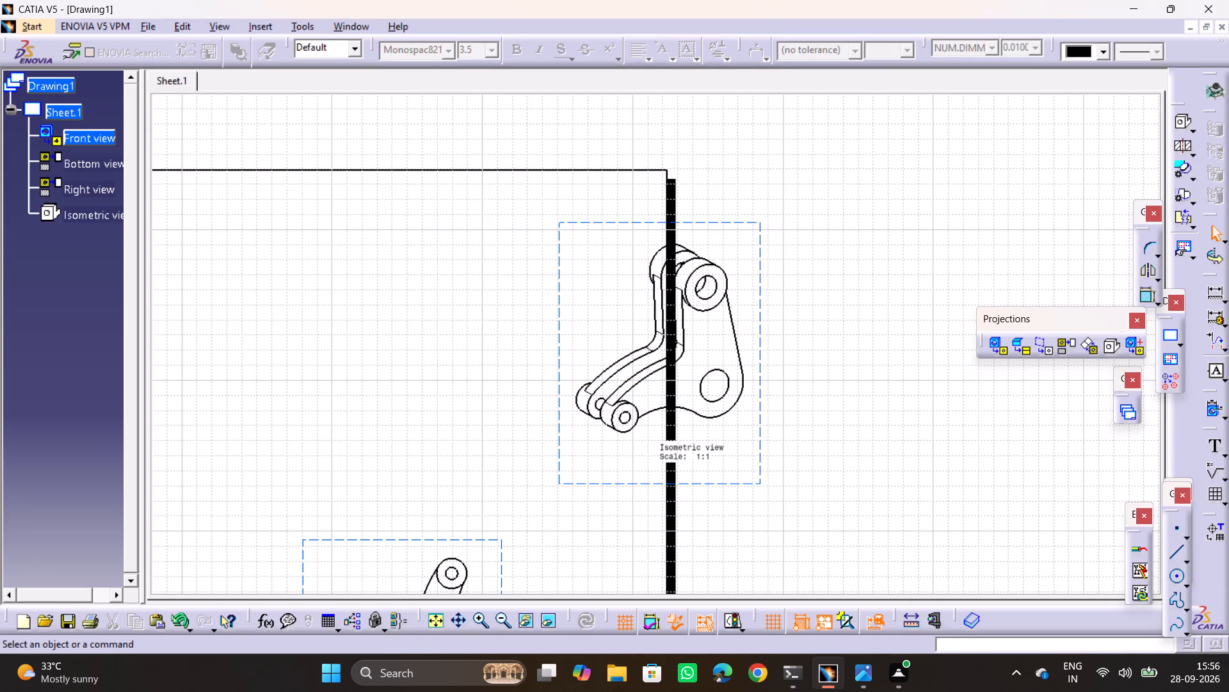
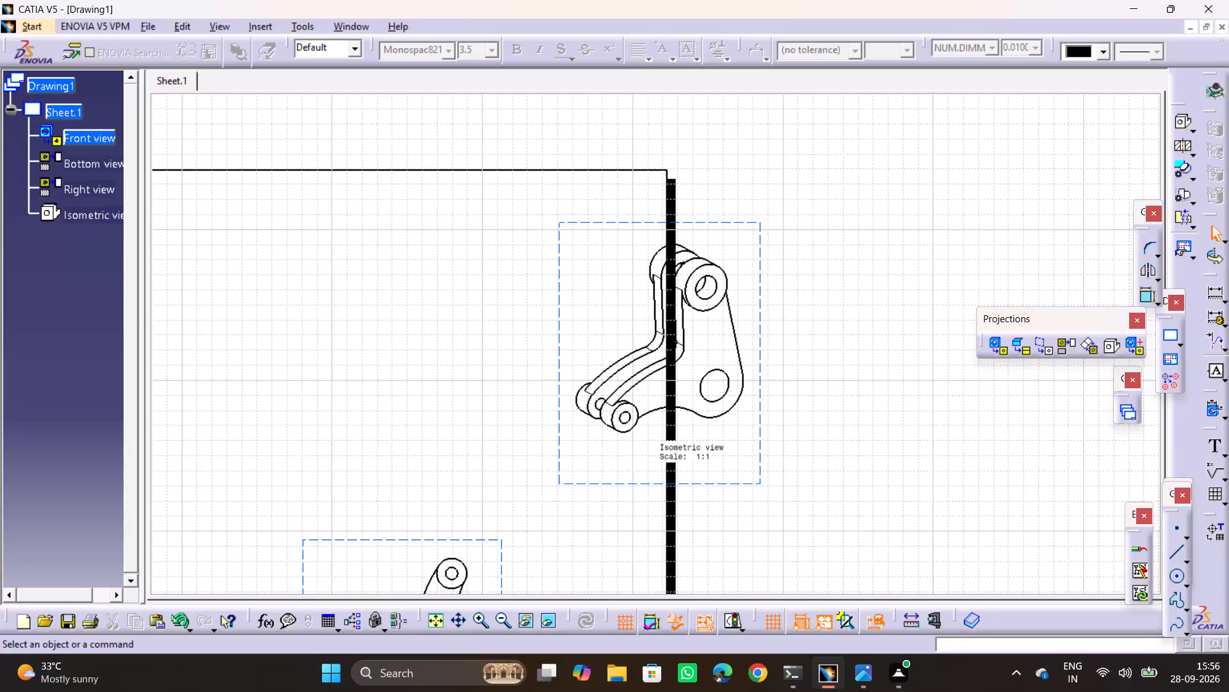
Move the isometric view inside the sheet, near its upper edge and level with the bottom view.
{"action": "middle_click_drag", "start_coordinate": [876, 272], "coordinate": [885, 347], "text": "ctrl"}
{"action": "middle_click_drag", "start_coordinate": [718, 409], "coordinate": [750, 397]}
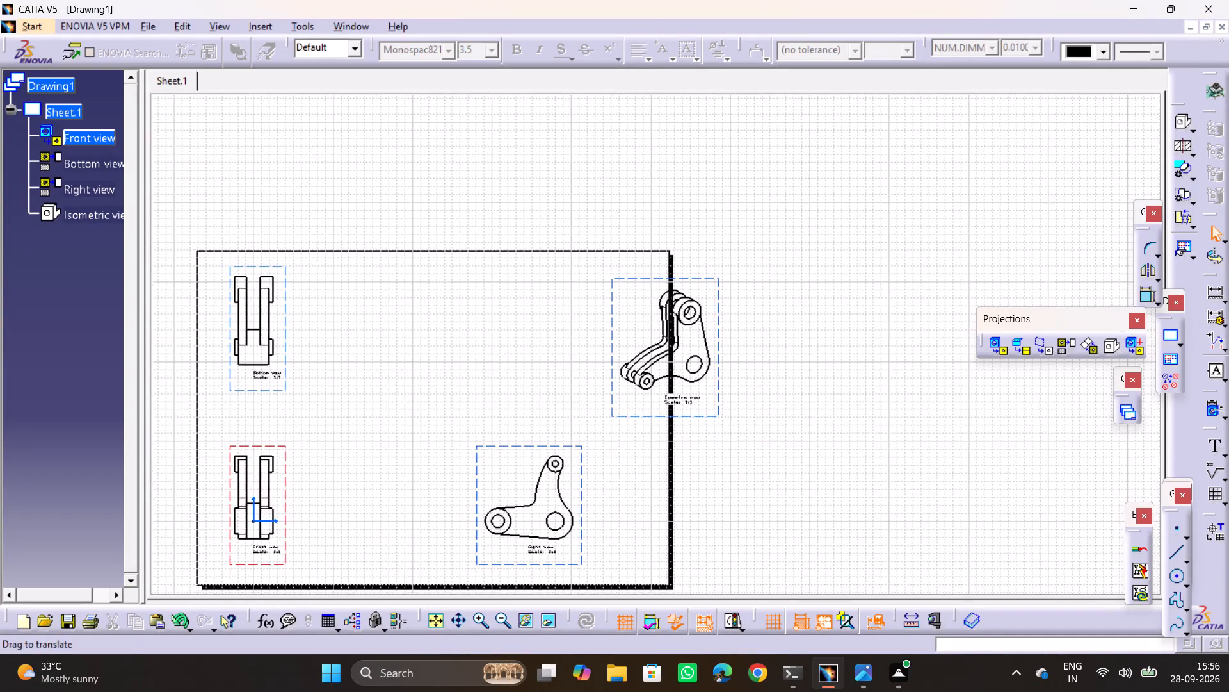
{"action": "middle_click_drag", "start_coordinate": [750, 397], "coordinate": [832, 352]}
{"action": "left_click_drag", "start_coordinate": [725, 359], "coordinate": [543, 342]}
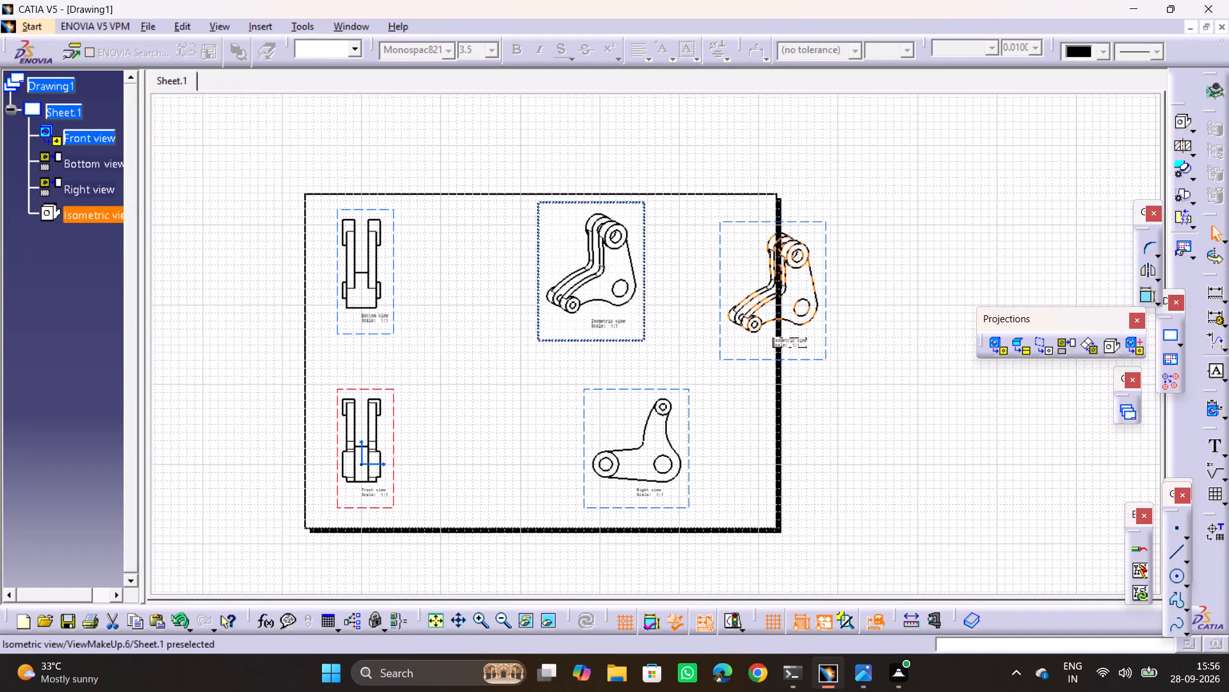
{"action": "left_click_drag", "start_coordinate": [543, 342], "coordinate": [531, 351]}
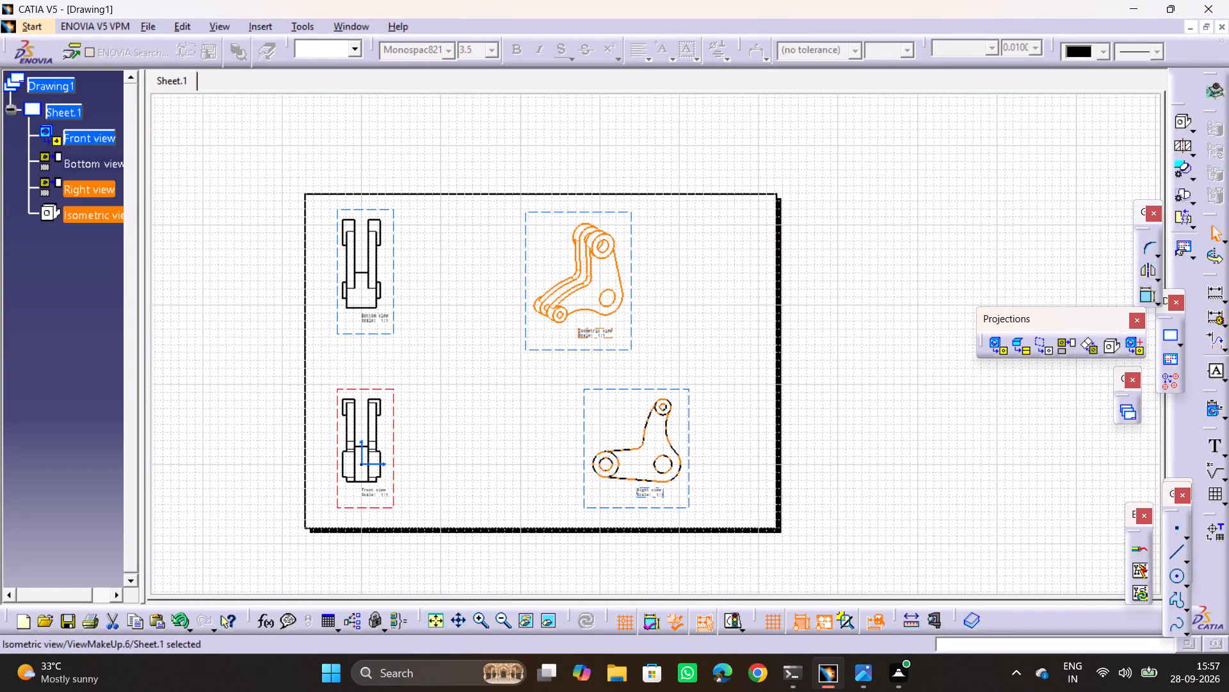
Move the right view closer to the front view so it sits directly beneath the isometric view.
{"action": "left_click_drag", "start_coordinate": [584, 430], "coordinate": [529, 428]}
{"action": "left_click", "coordinate": [856, 386]}
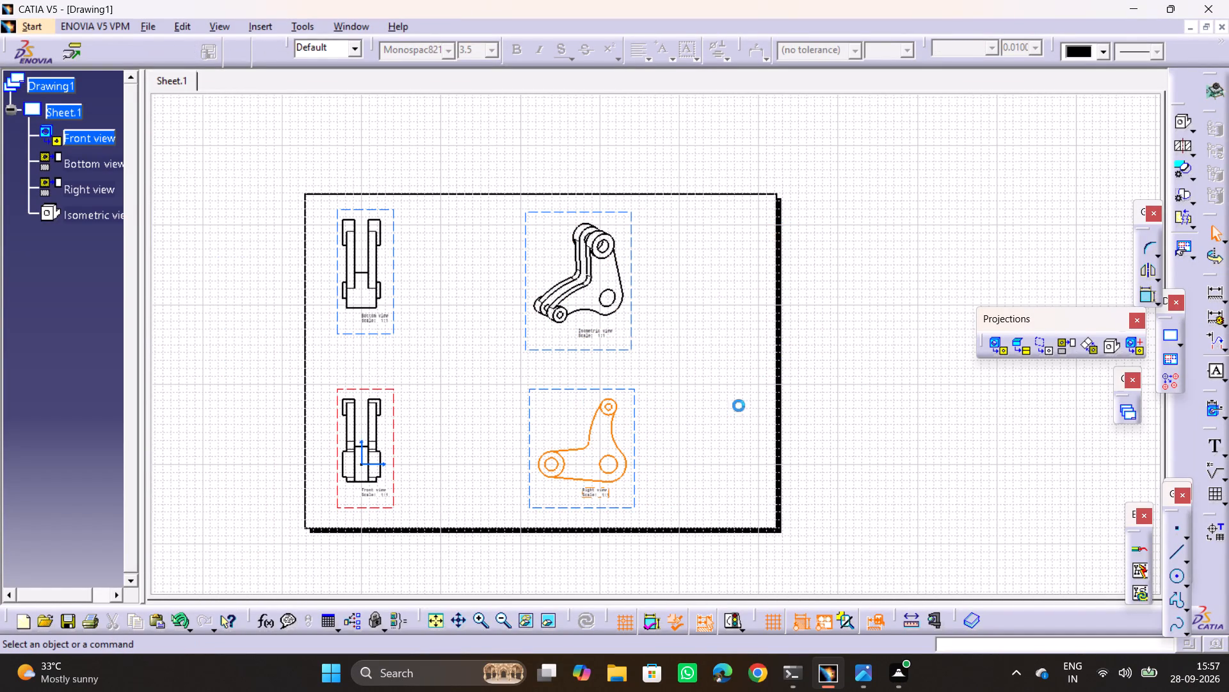
Shift the front view and its linked views slightly inward, away from the sheet's left border.
{"action": "left_click_drag", "start_coordinate": [393, 451], "coordinate": [431, 452]}
Realign the isometric view directly above the right view, leaving a gap between them.
{"action": "left_click_drag", "start_coordinate": [633, 347], "coordinate": [651, 350]}
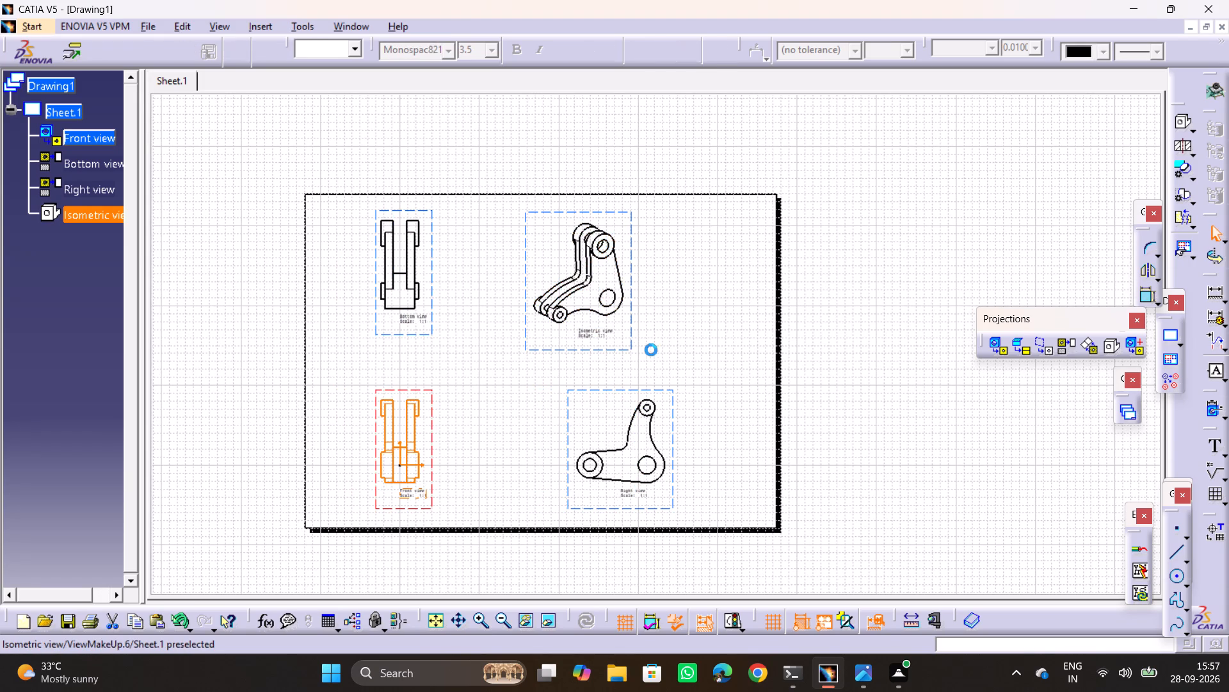
{"action": "left_click_drag", "start_coordinate": [651, 350], "coordinate": [672, 351]}
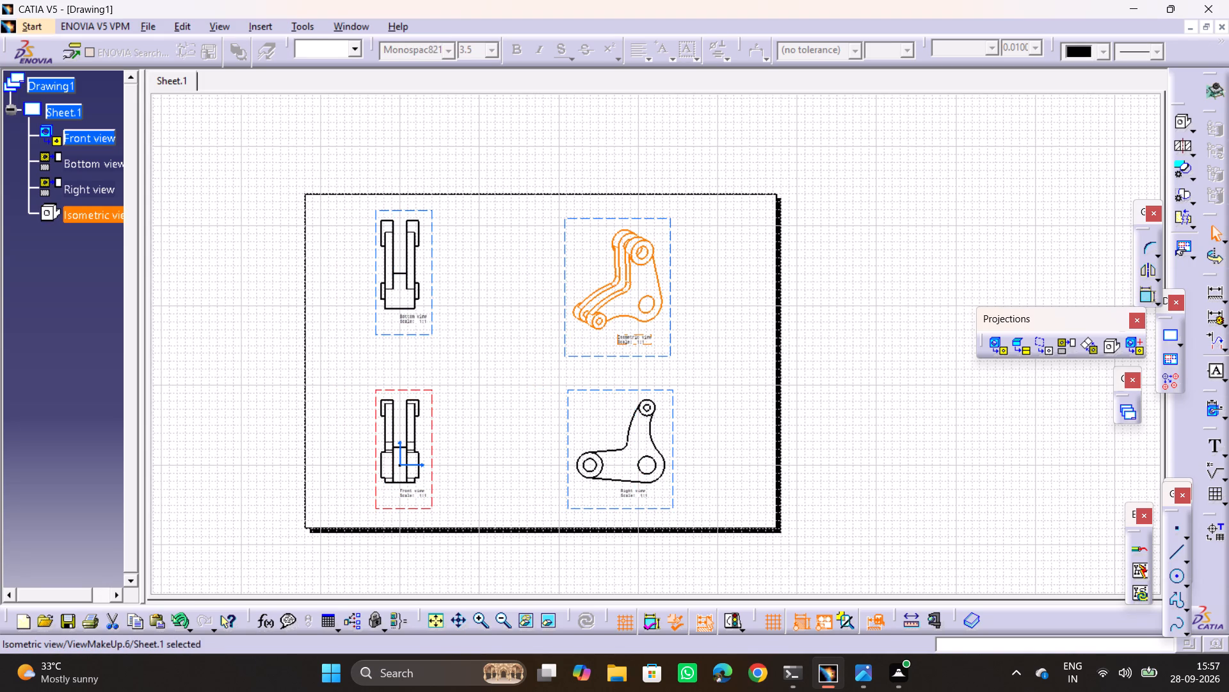
{"action": "left_click", "coordinate": [862, 415]}
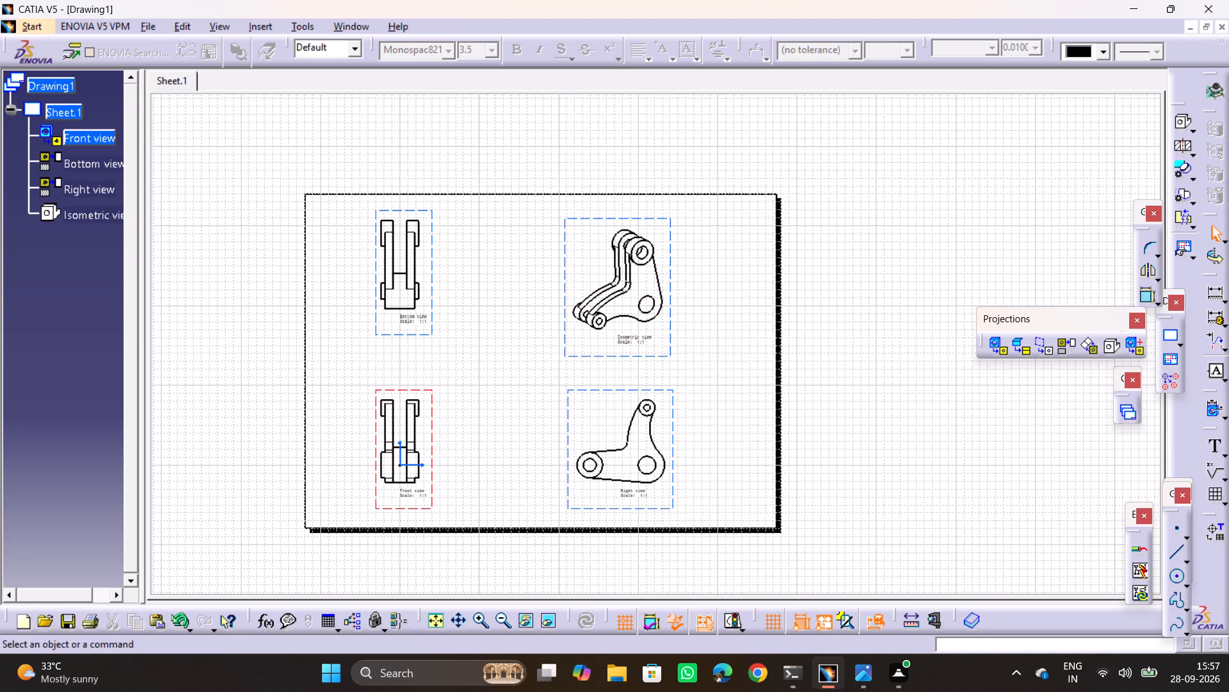
Set up printing of the drawing to Microsoft Print to PDF with the A4 paper orientation set to Landscape.
{"action": "key", "text": "ctrl+p"}
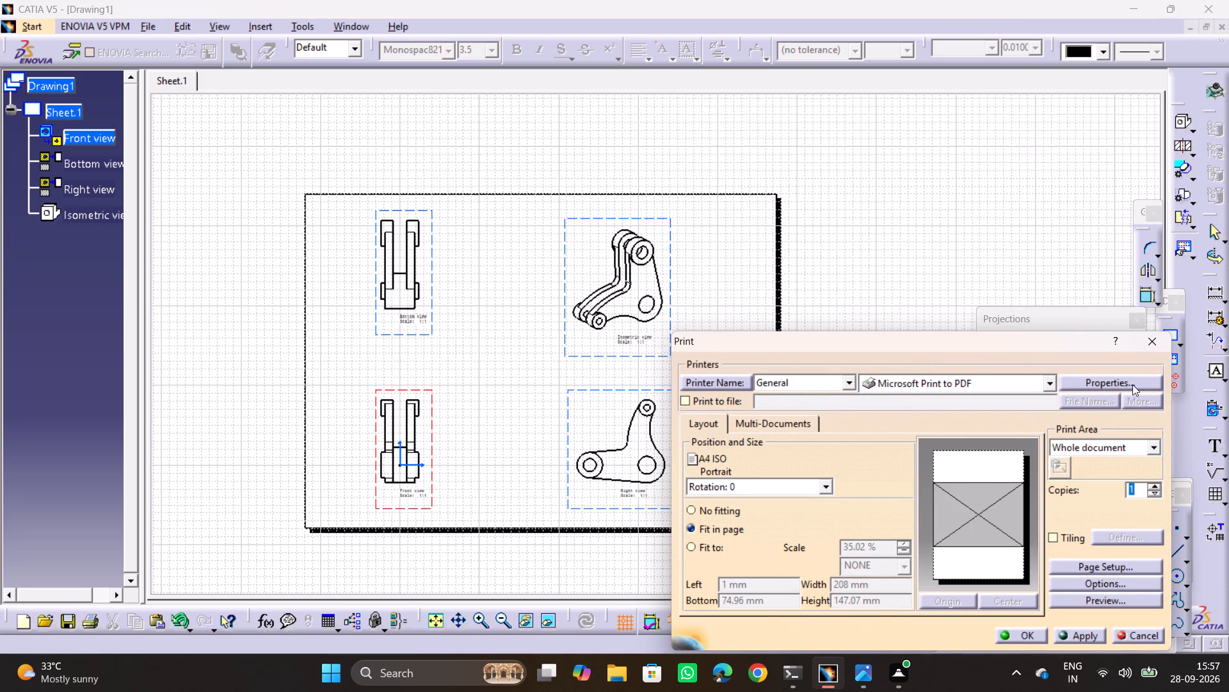
{"action": "left_click", "coordinate": [1132, 384]}
{"action": "left_click", "coordinate": [817, 338]}
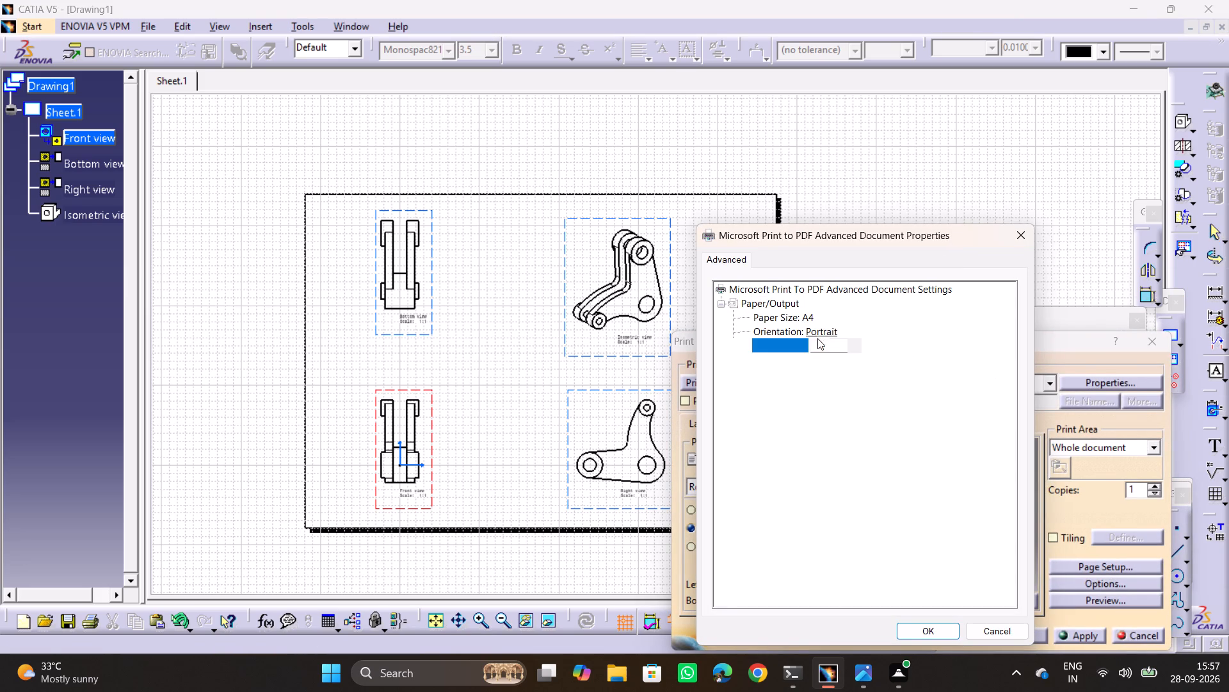
{"action": "left_click", "coordinate": [831, 333]}
{"action": "left_click", "coordinate": [831, 333]}
{"action": "left_click", "coordinate": [843, 357]}
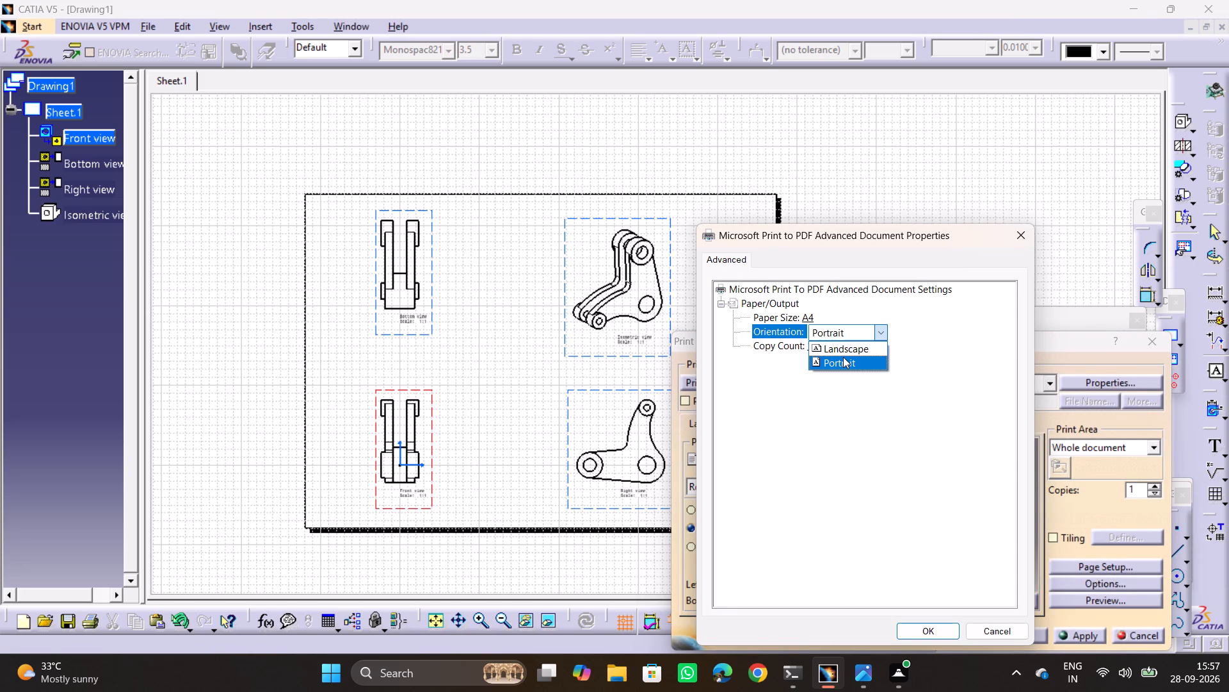
{"action": "left_click", "coordinate": [853, 329]}
{"action": "left_click", "coordinate": [850, 347]}
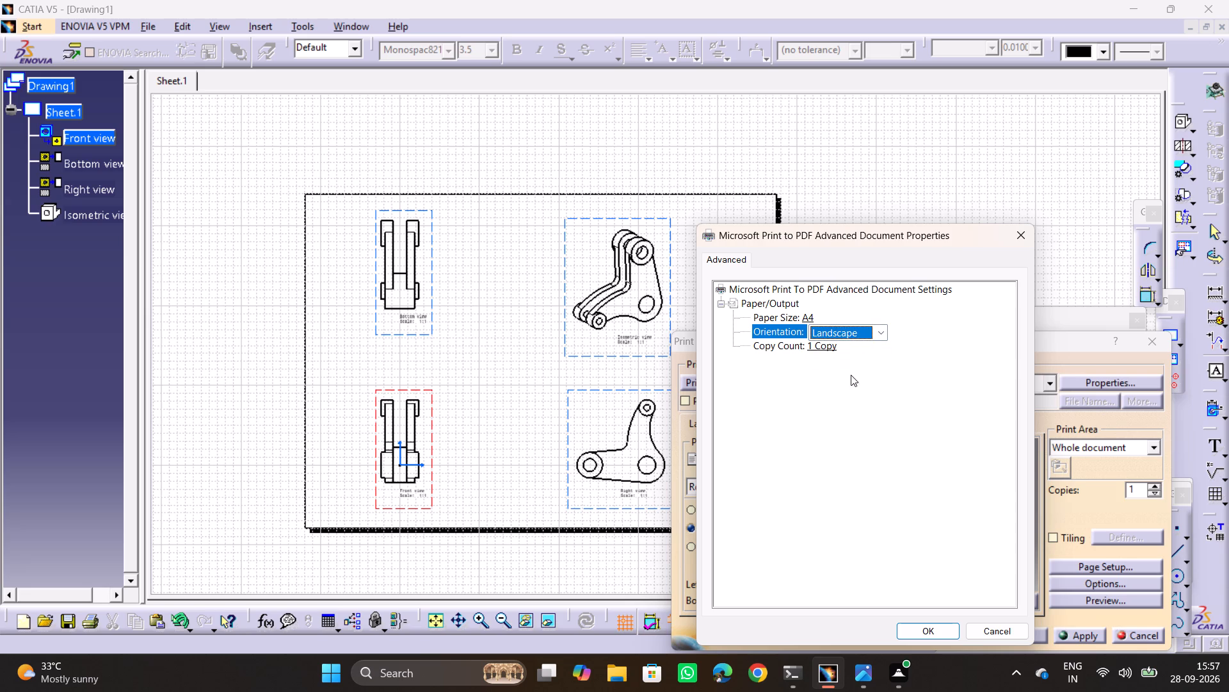
{"action": "left_click", "coordinate": [924, 636]}
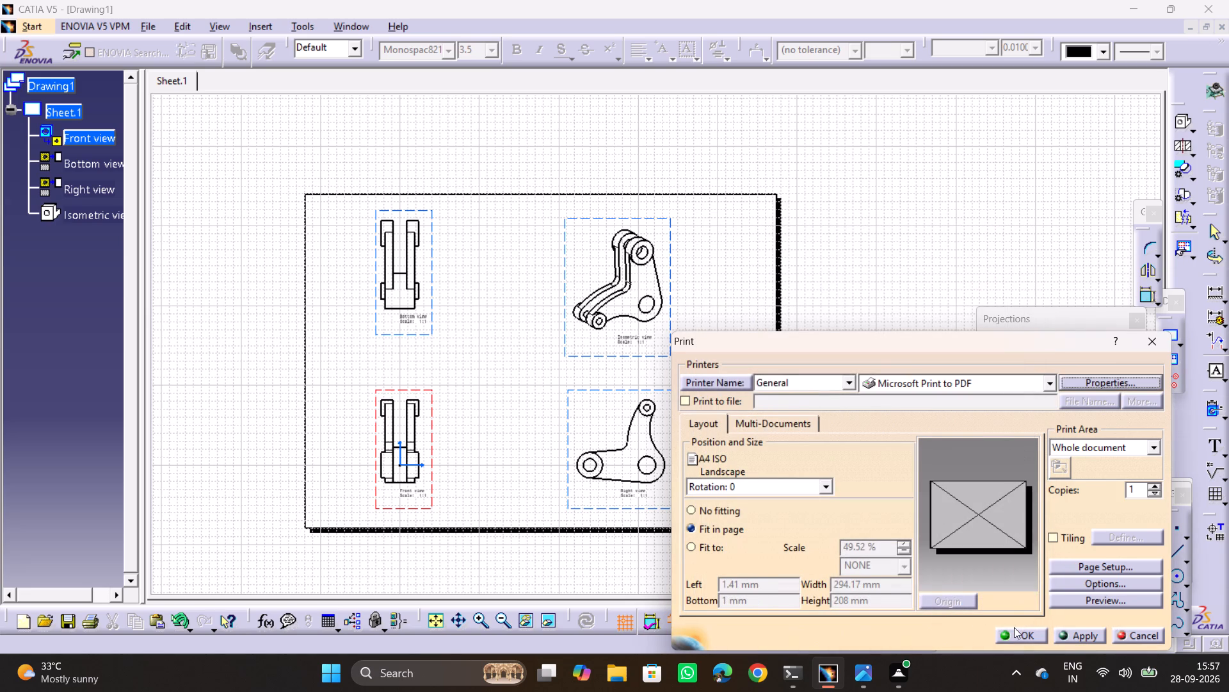
Print the whole drawing to a PDF file named C27 in the JI folder.
{"action": "left_click", "coordinate": [1032, 636]}
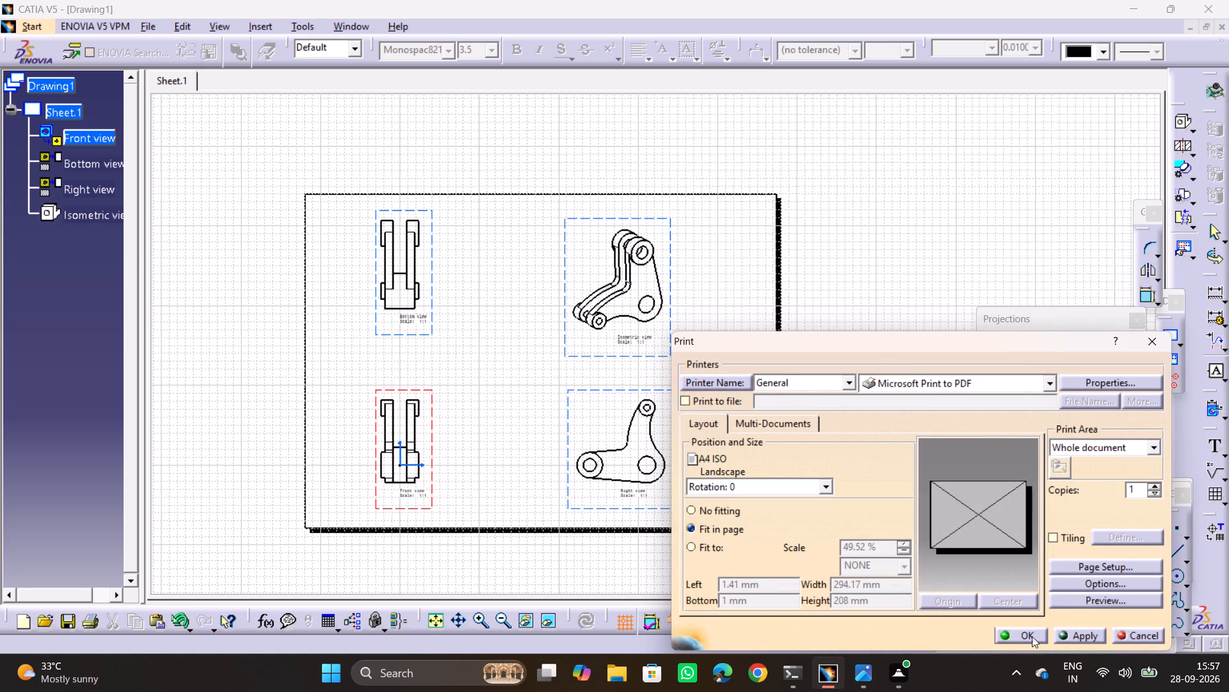
{"action": "scroll", "coordinate": [846, 447], "scroll_direction": "down", "scroll_amount": 4}
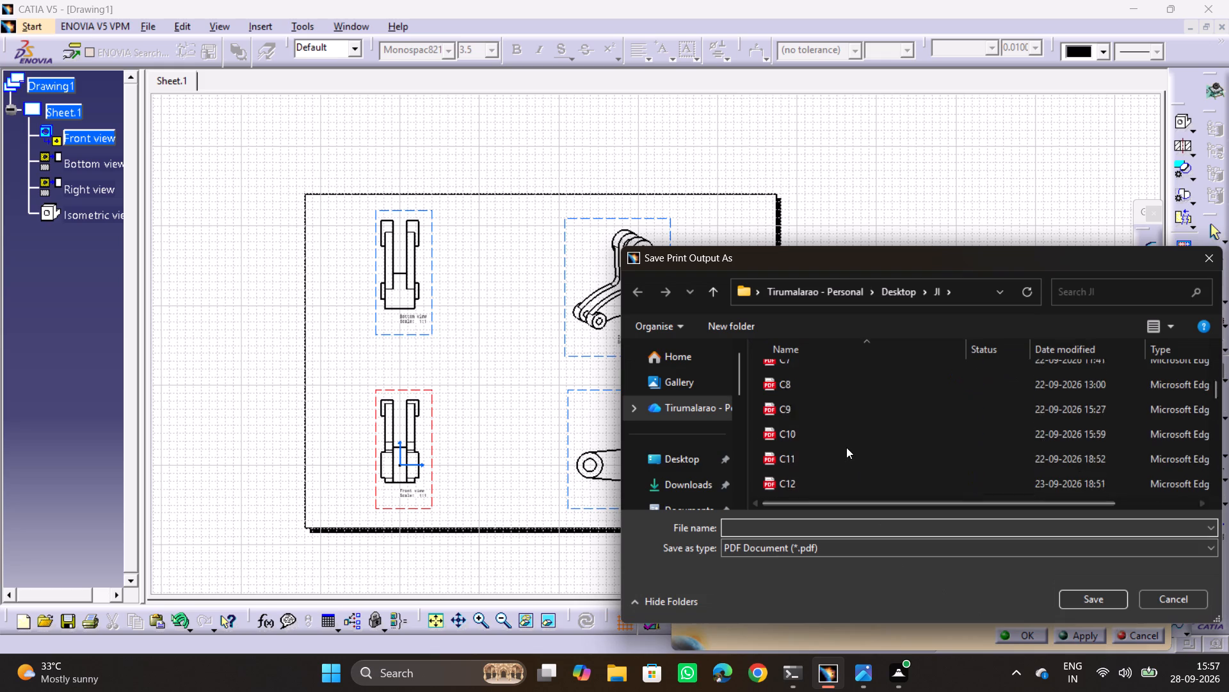
{"action": "scroll", "coordinate": [846, 447], "scroll_direction": "down", "scroll_amount": 13}
{"action": "scroll", "coordinate": [846, 447], "scroll_direction": "up", "scroll_amount": 2}
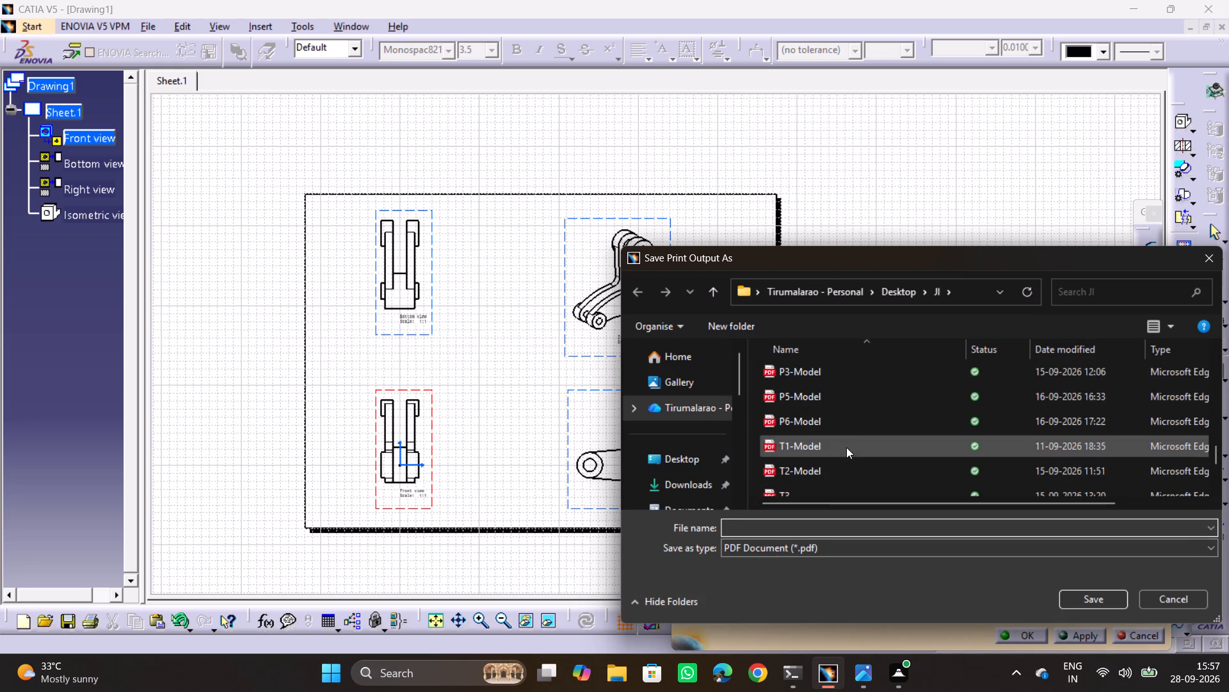
{"action": "scroll", "coordinate": [846, 447], "scroll_direction": "up", "scroll_amount": 1}
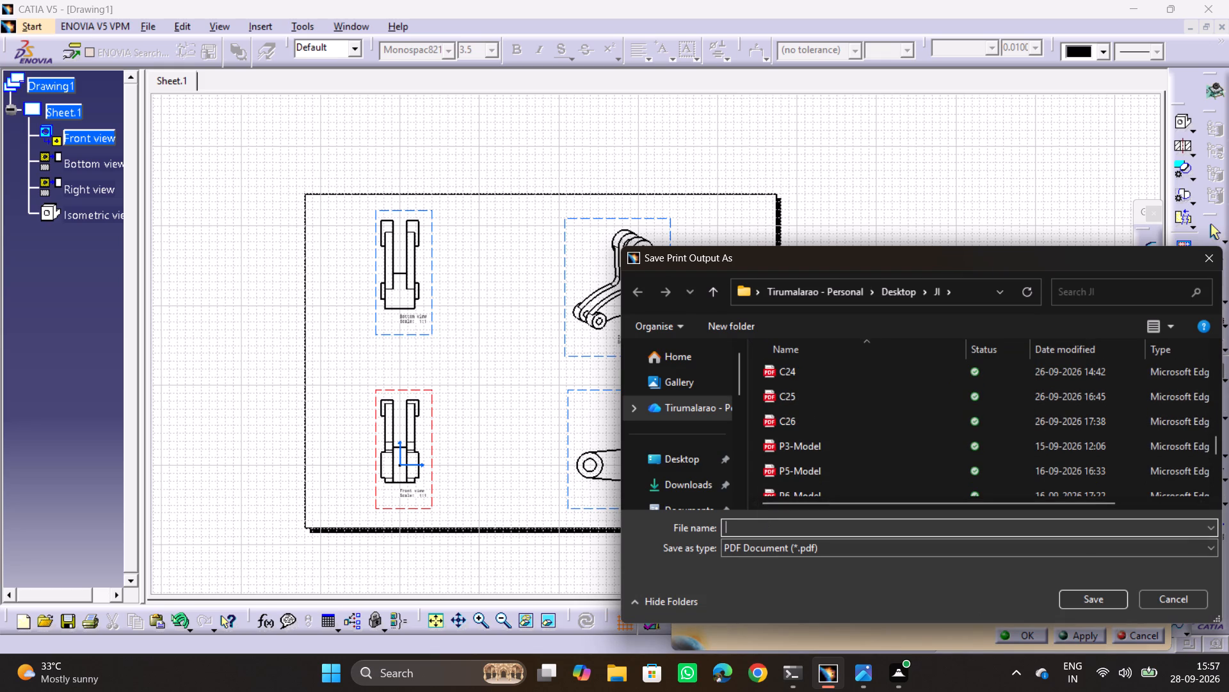
{"action": "type", "text": "C2"}
{"action": "key", "text": "7"}
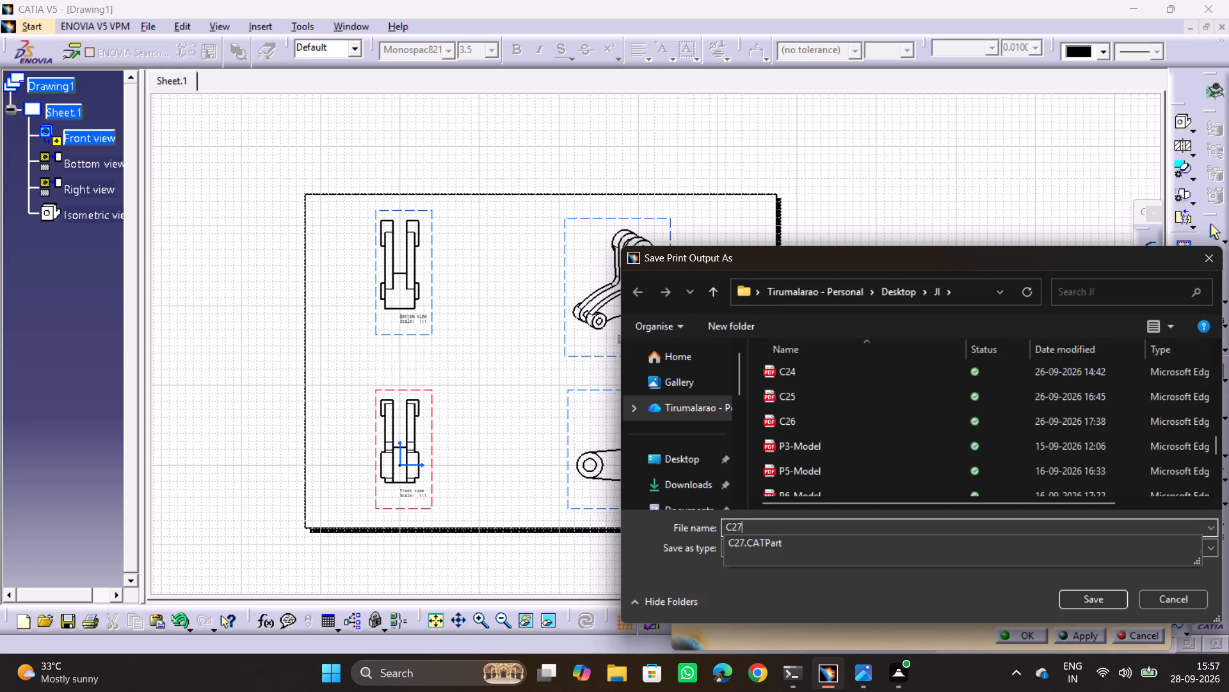
{"action": "left_click", "coordinate": [1089, 598]}
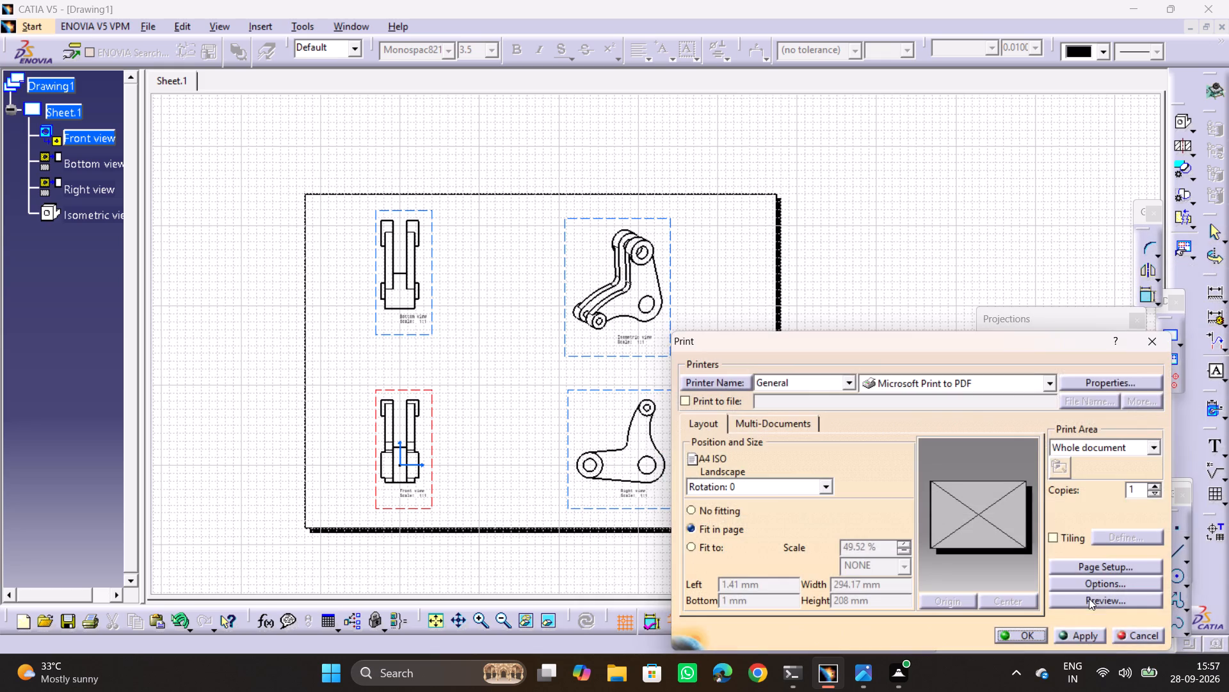